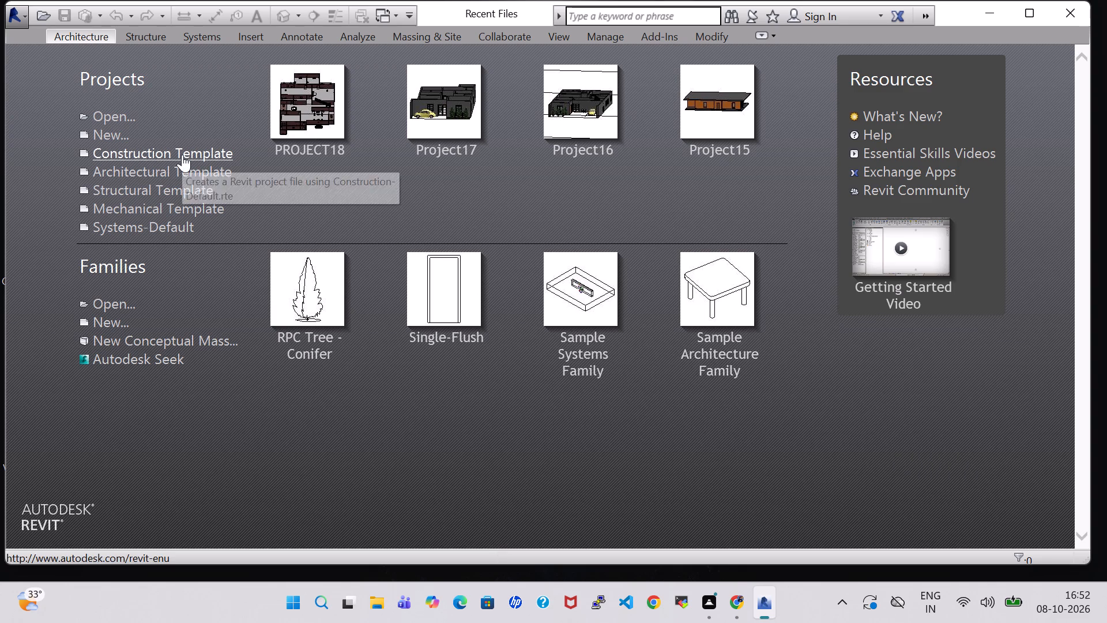
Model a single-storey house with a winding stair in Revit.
Create a new project from the Architectural Template.
left_click(113, 137)
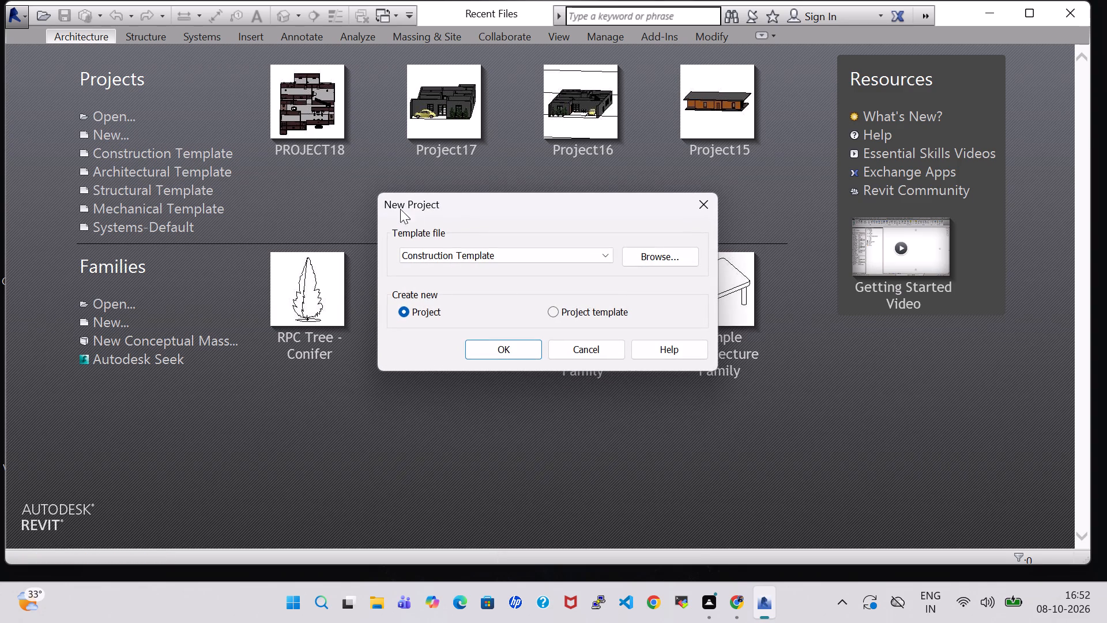
left_click(509, 252)
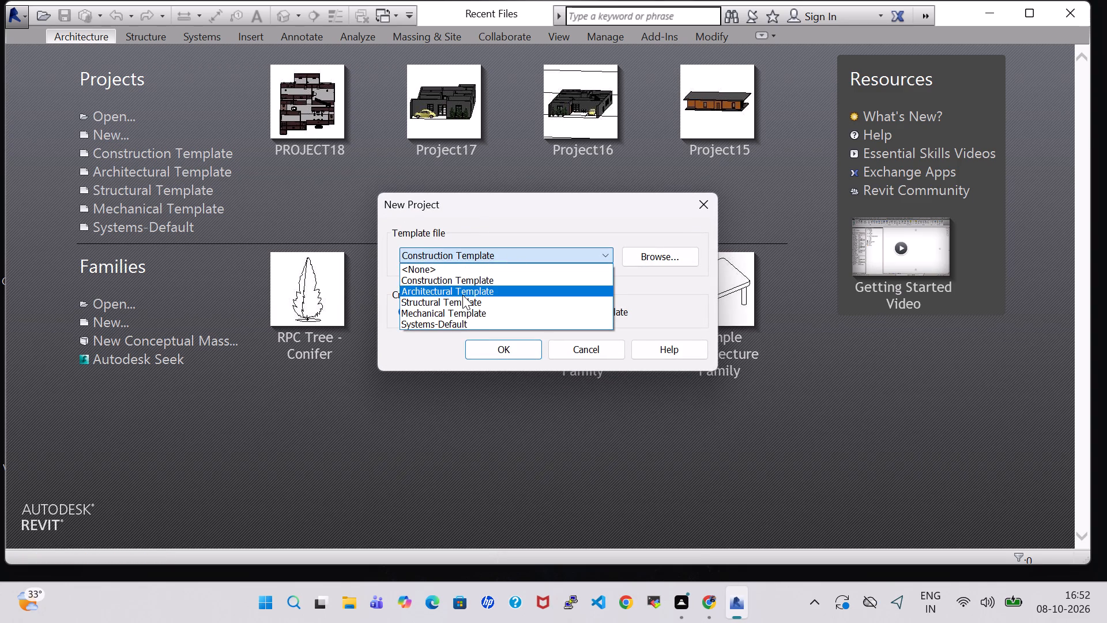
left_click(462, 295)
left_click(500, 340)
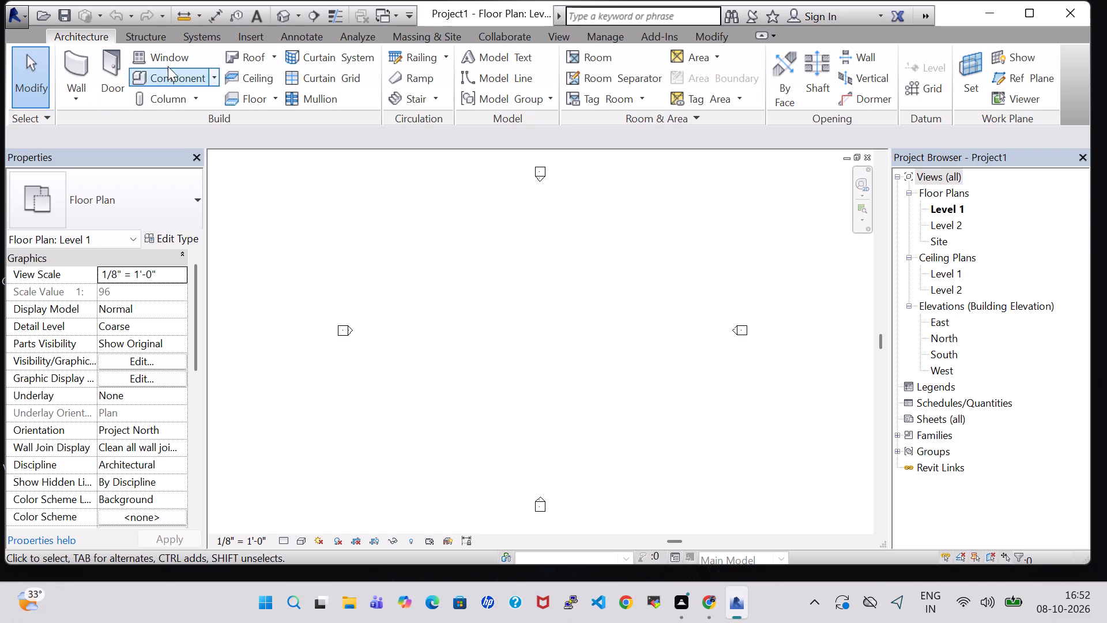
Draw a horizontal Generic - 8" wall about 40' long with a 10' unconnected height in the upper part of the Level 1 plan.
left_click(78, 62)
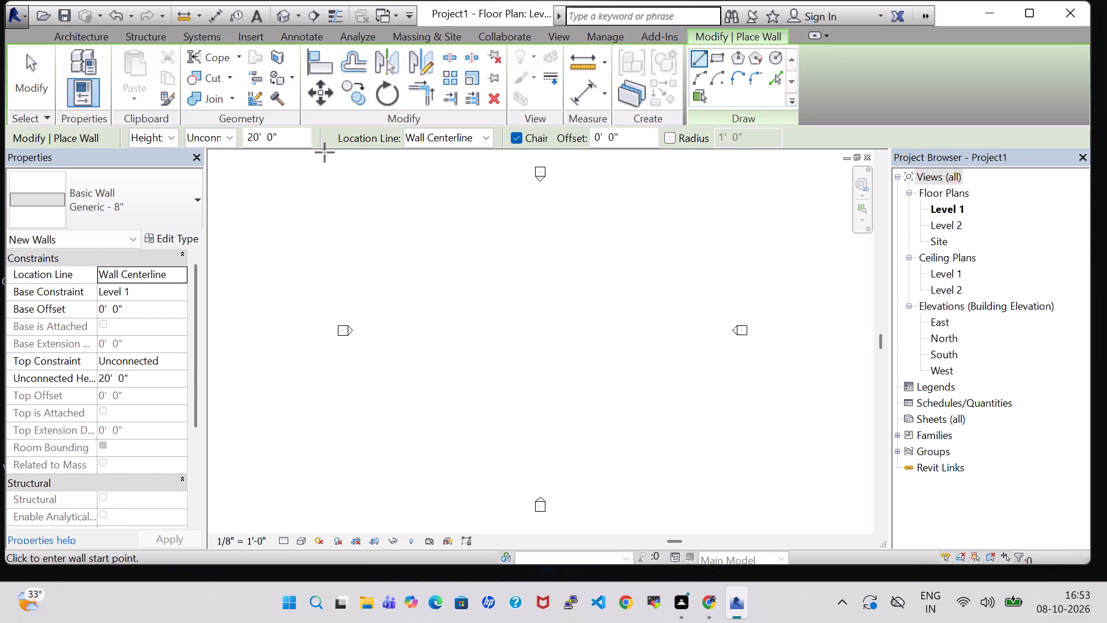
left_click(251, 137)
key("BackSpace")
key("2")
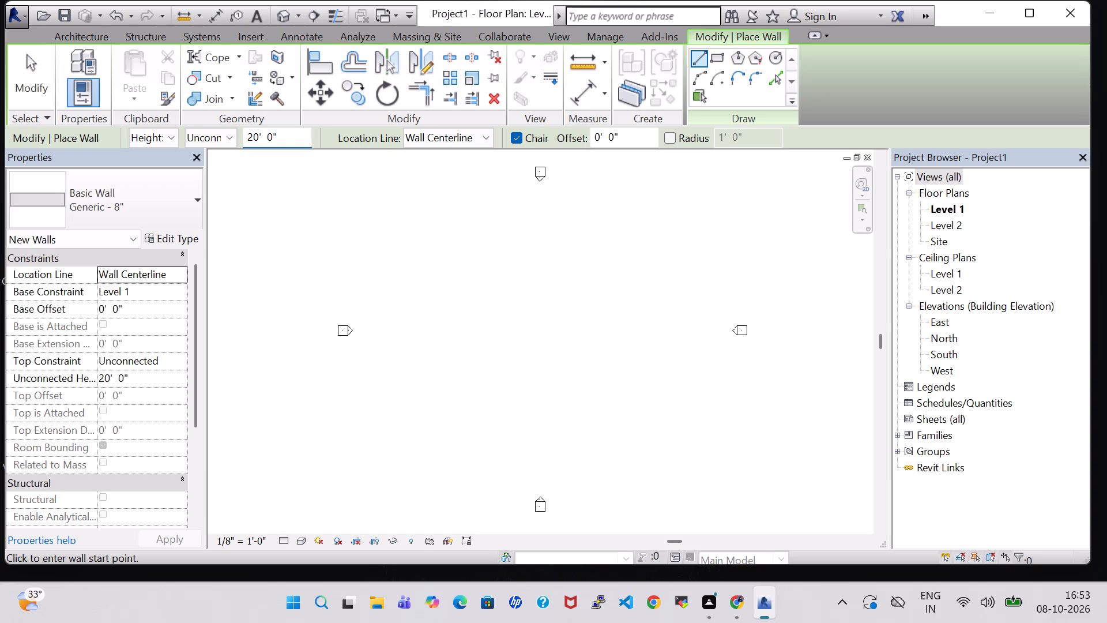
key("BackSpace")
key("1")
key("Return")
left_click(446, 227)
left_click(540, 224)
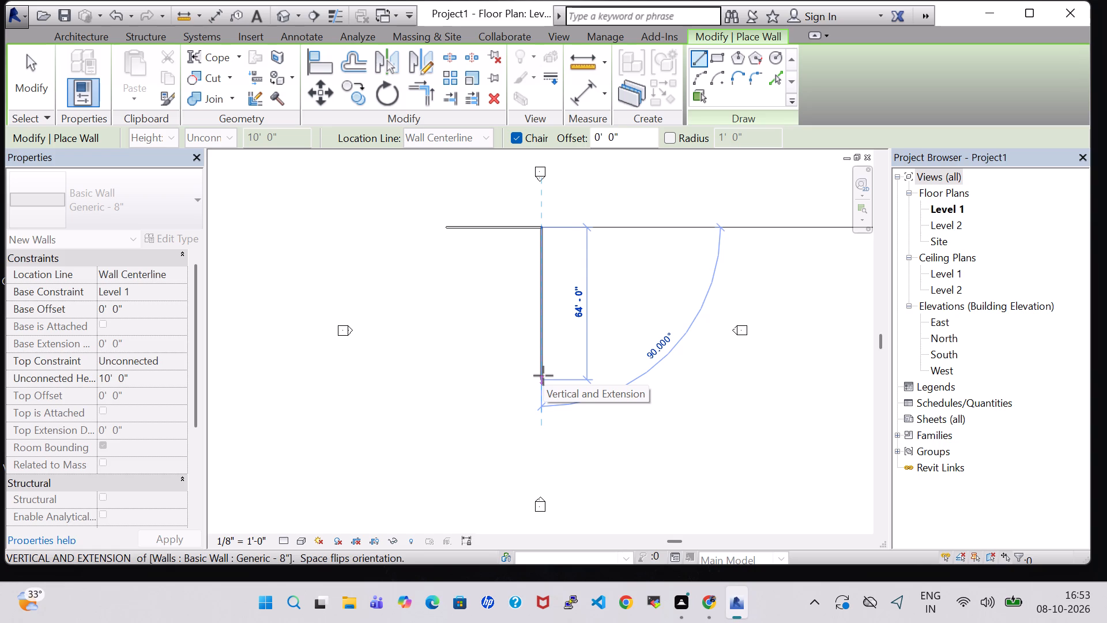
key("grave")
key("grave")
key("grave")
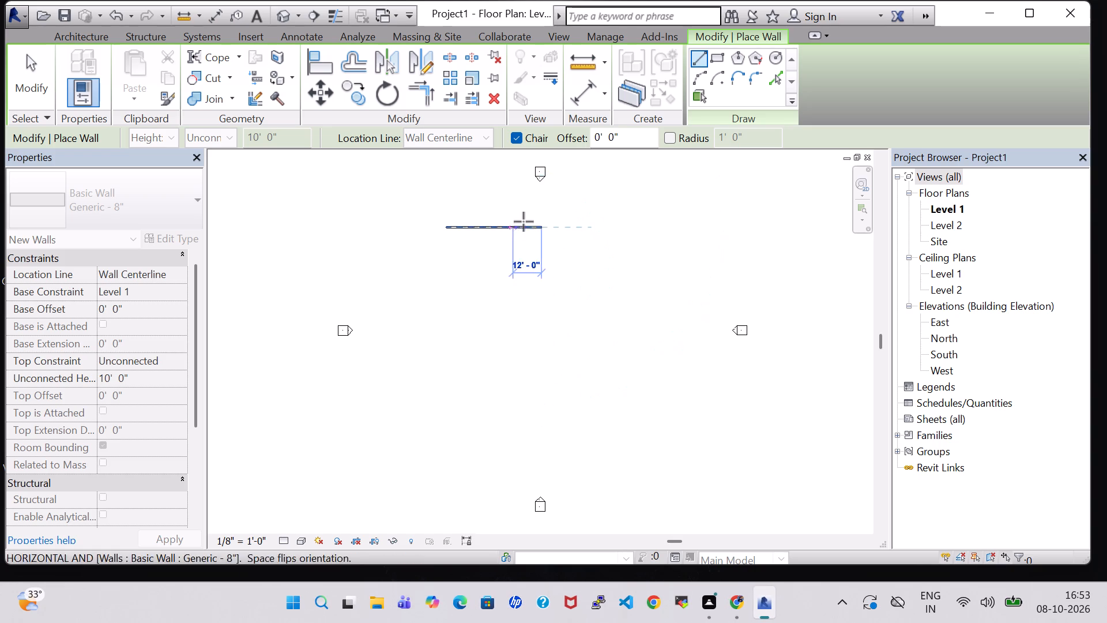
key("grave")
key("grave")
key("Escape")
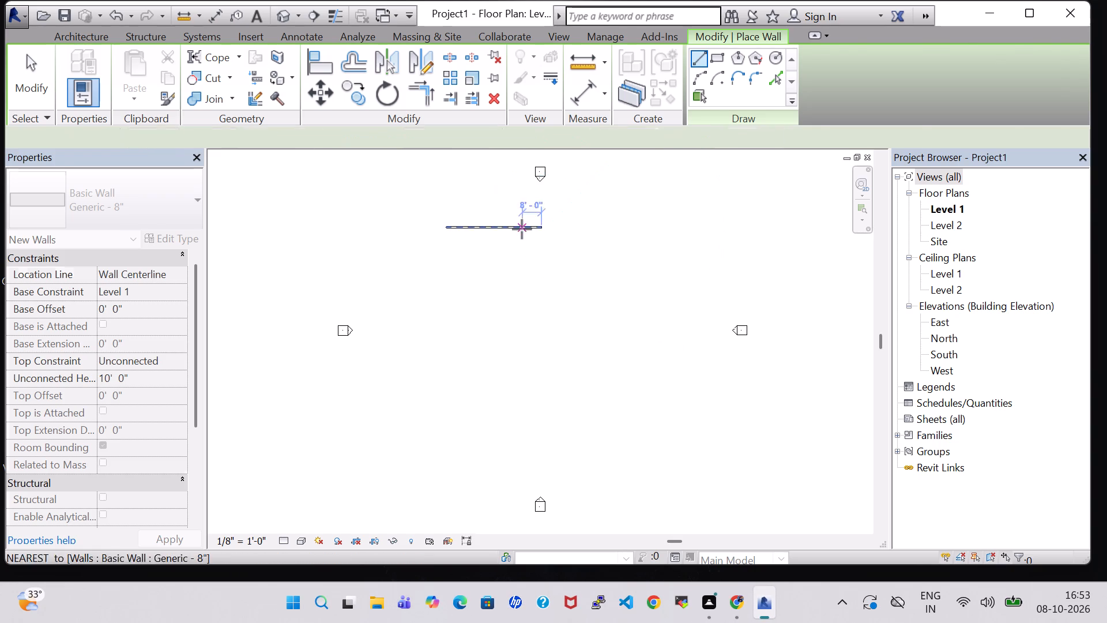
key("Escape")
key("Escape")
Set the horizontal wall's length to 50'.
left_click(522, 229)
key("5")
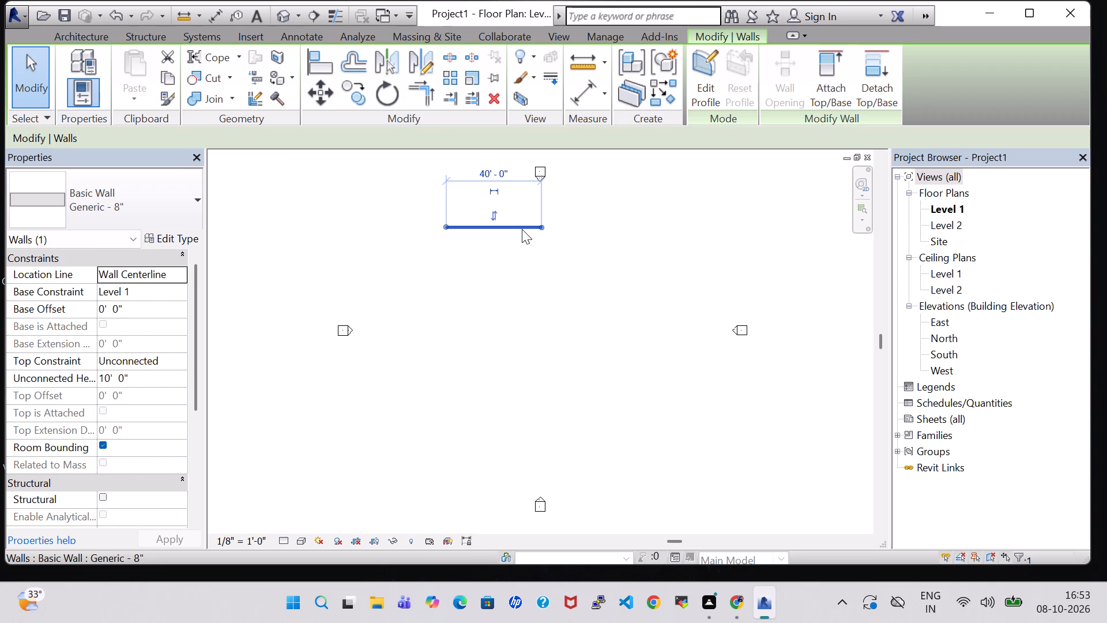
left_click(500, 174)
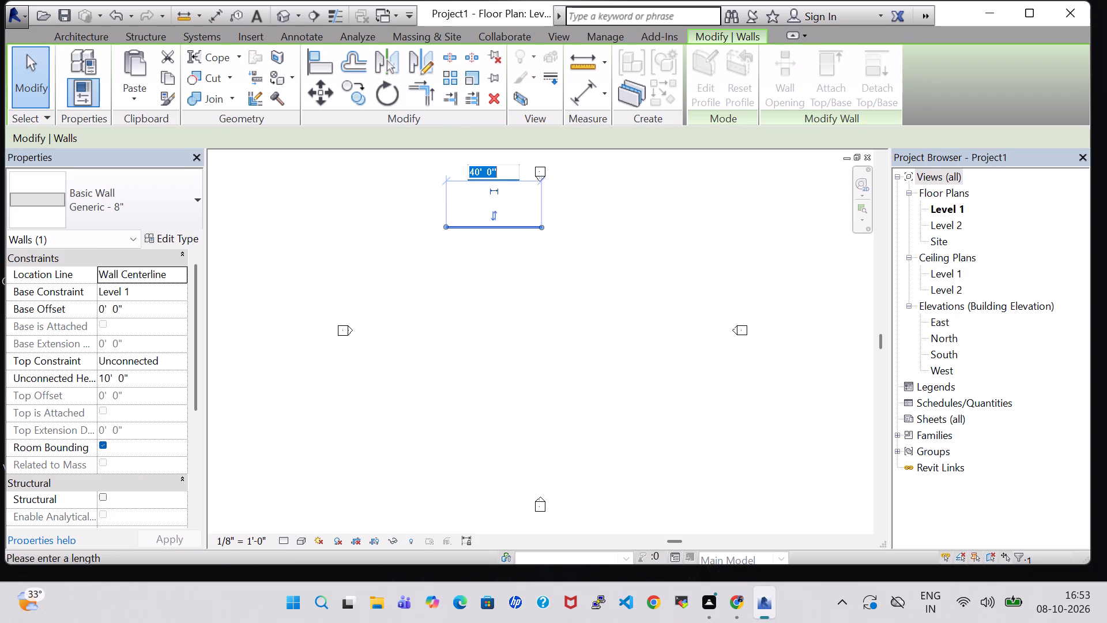
type("50")
key("Return")
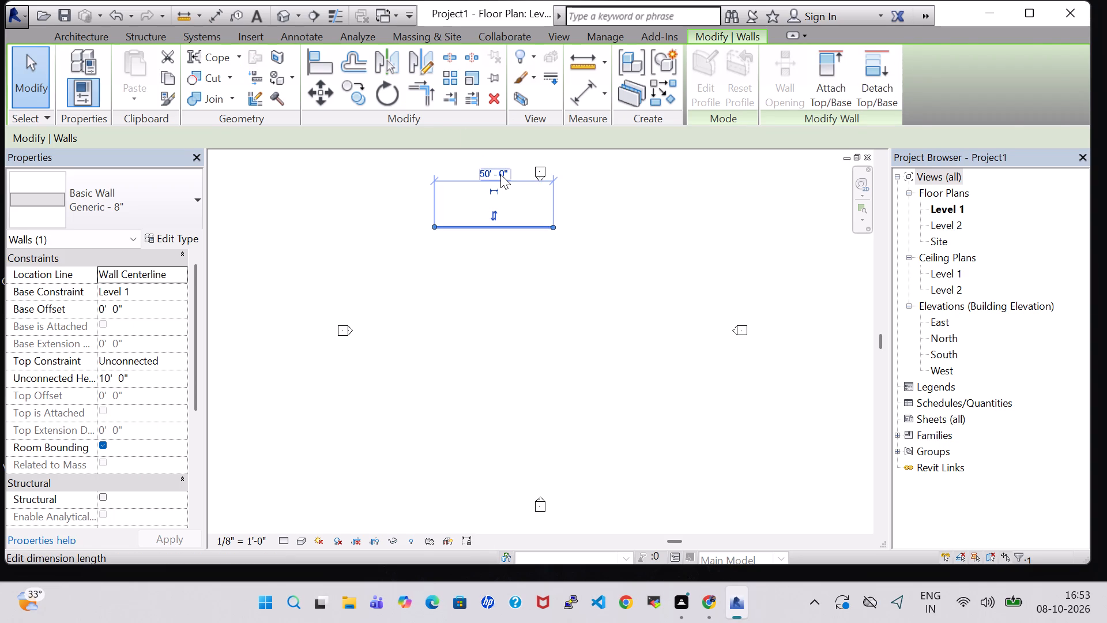
left_click(532, 256)
Draw a vertical wall about 60' long downward from the right end of the horizontal wall.
scroll(532, 256, "up", 2)
left_click(81, 55)
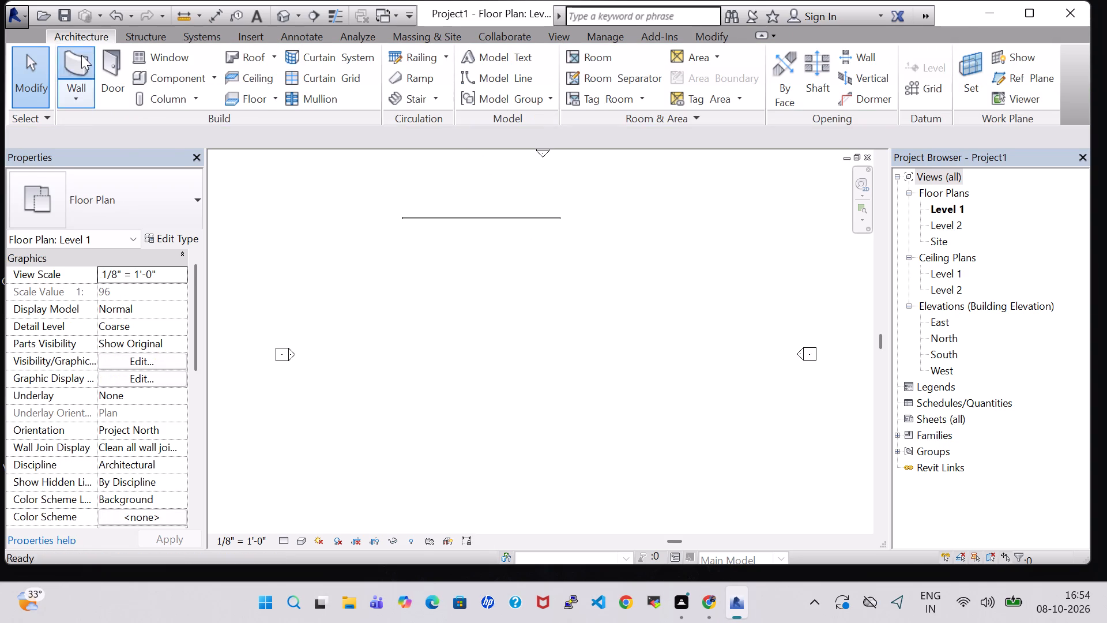
scroll(517, 224, "up", 1)
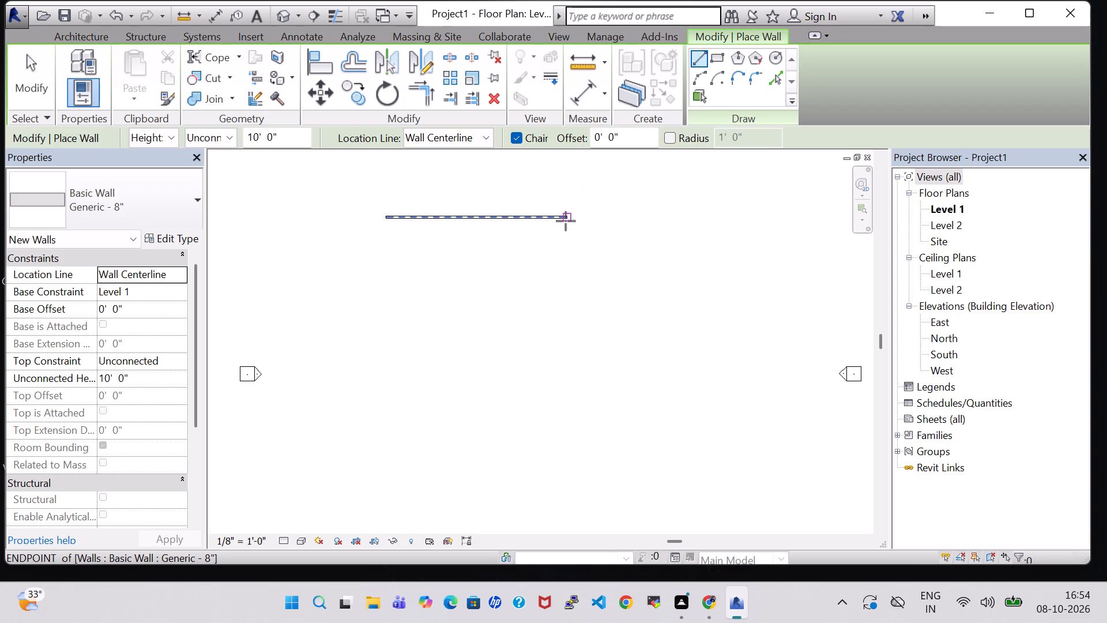
left_click(566, 221)
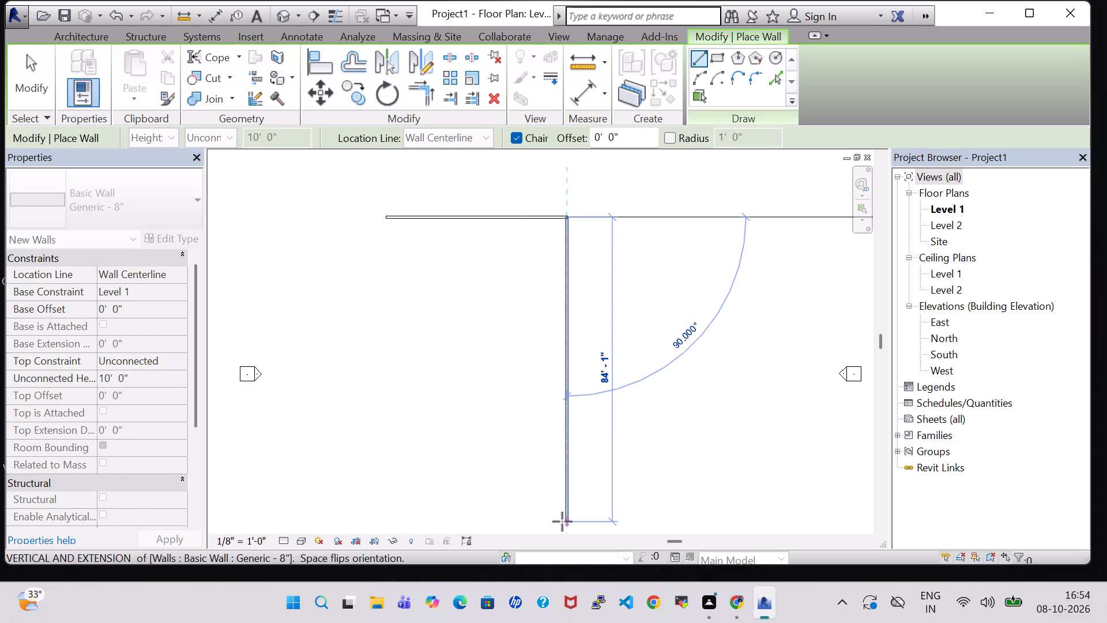
scroll(572, 444, "up", 5)
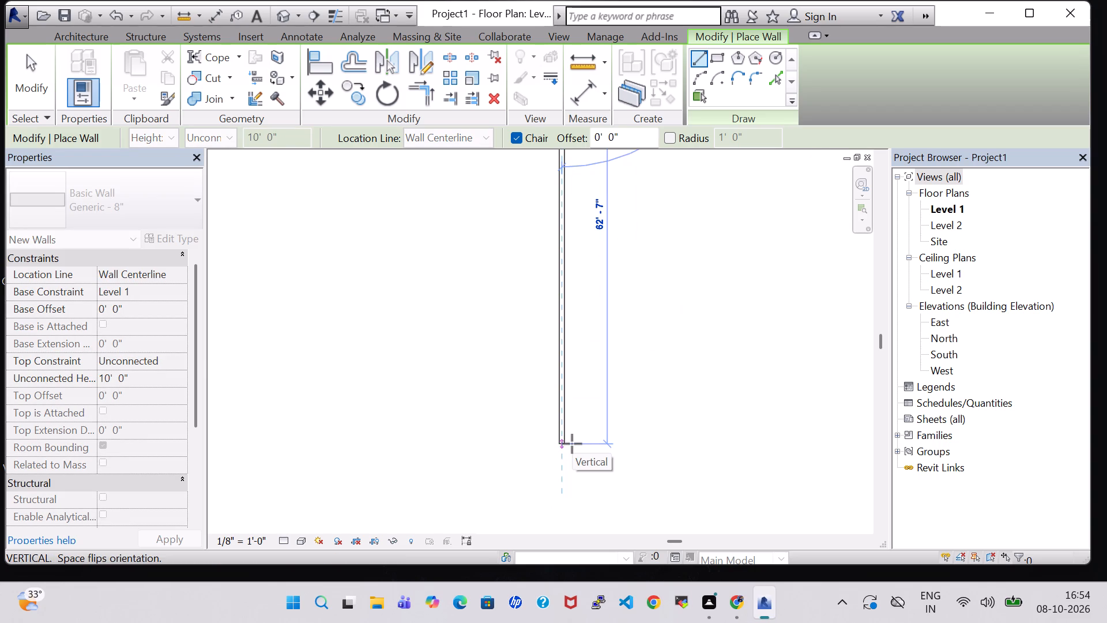
scroll(571, 471, "down", 1)
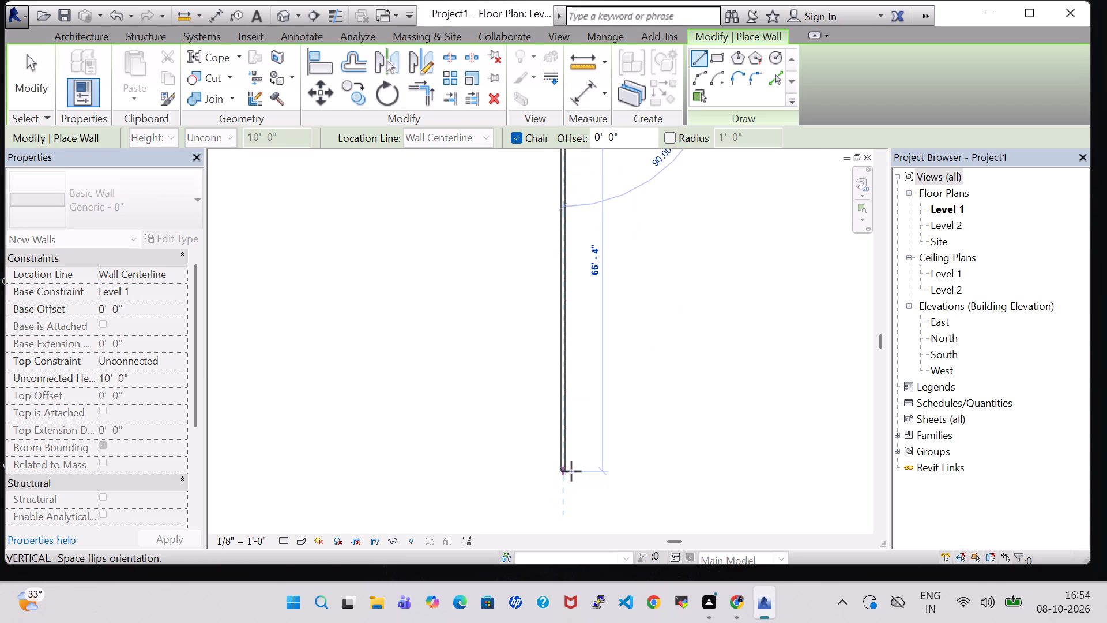
scroll(571, 471, "down", 3)
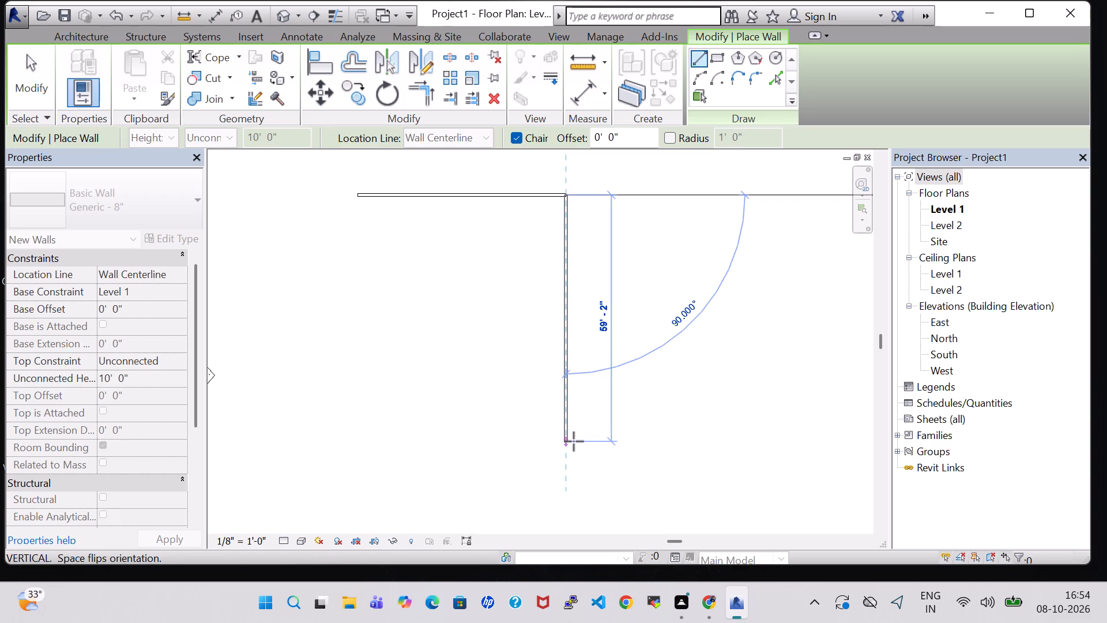
left_click(574, 445)
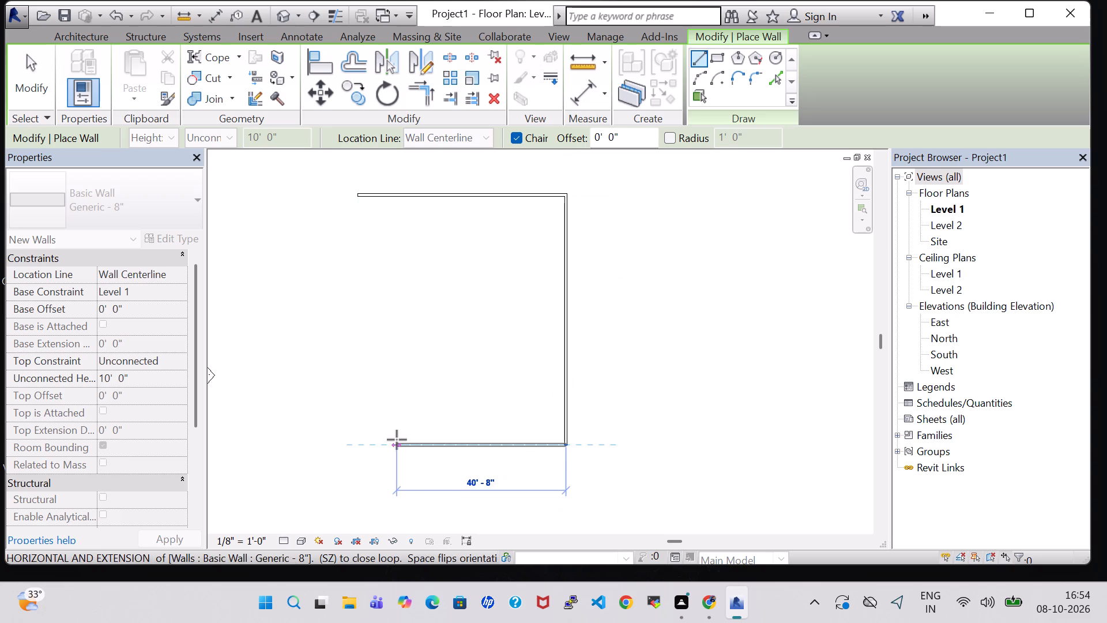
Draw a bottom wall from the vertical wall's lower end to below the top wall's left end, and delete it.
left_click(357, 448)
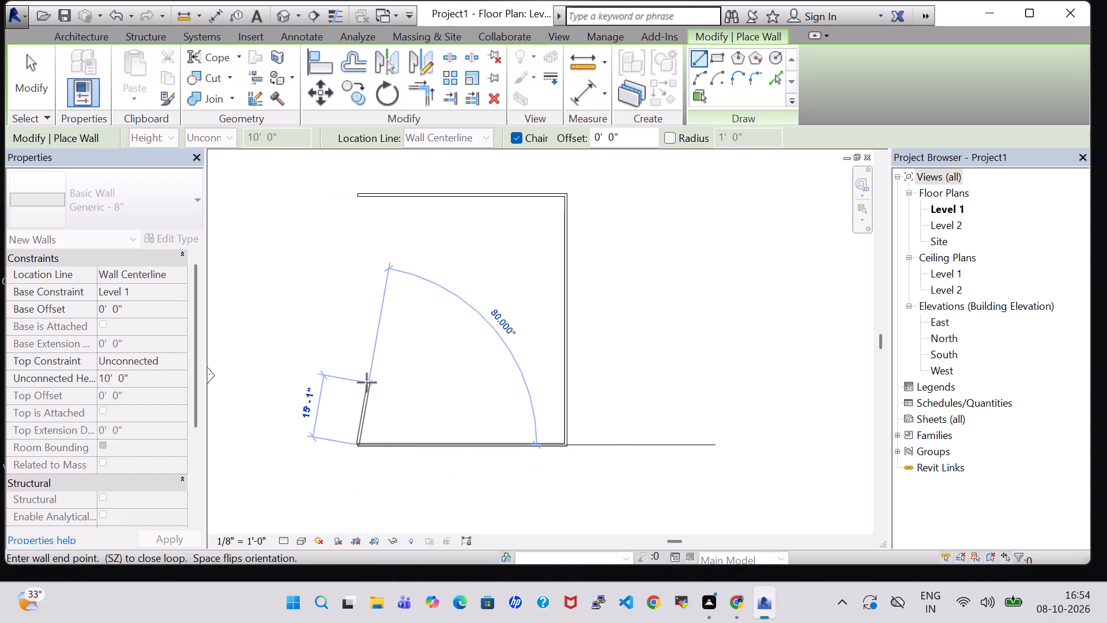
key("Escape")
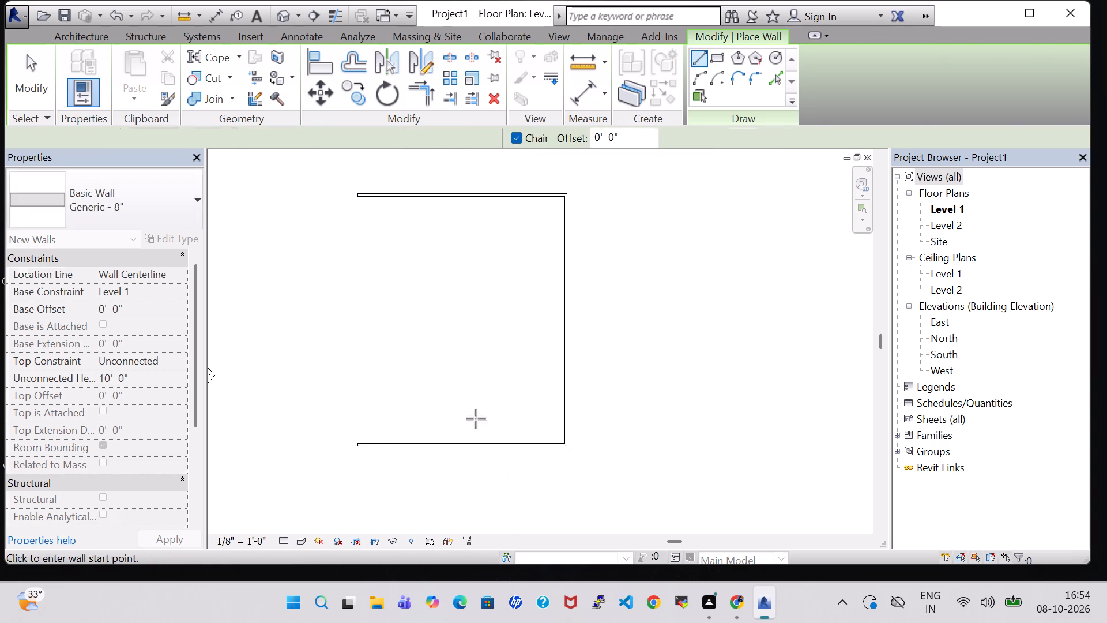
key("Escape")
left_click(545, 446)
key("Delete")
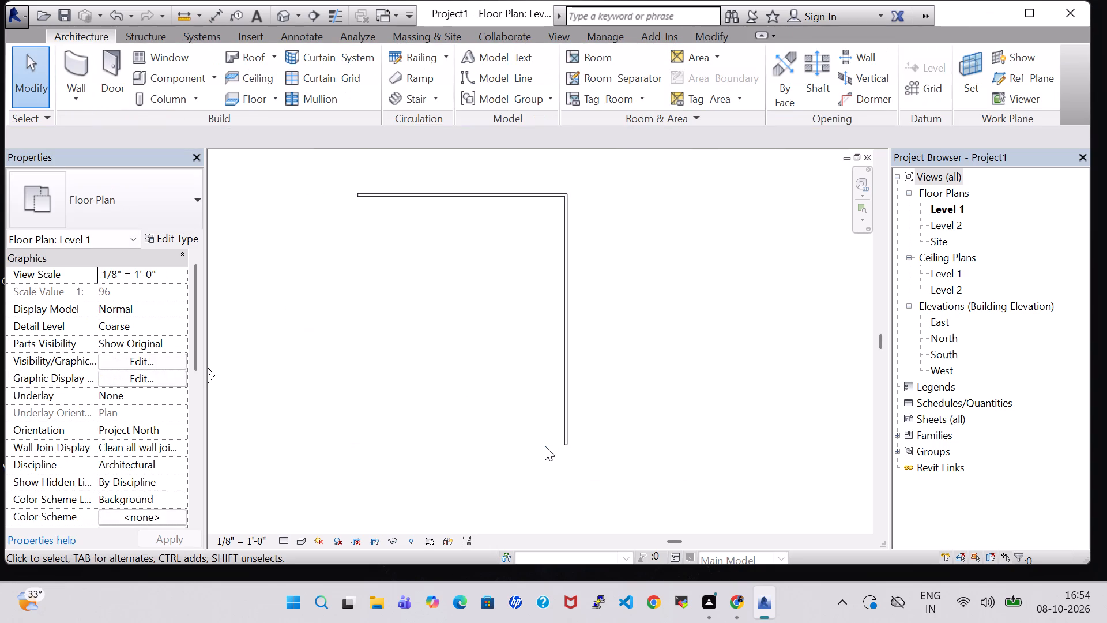
Set the right vertical wall's length to 70'.
left_click(567, 438)
left_click(605, 306)
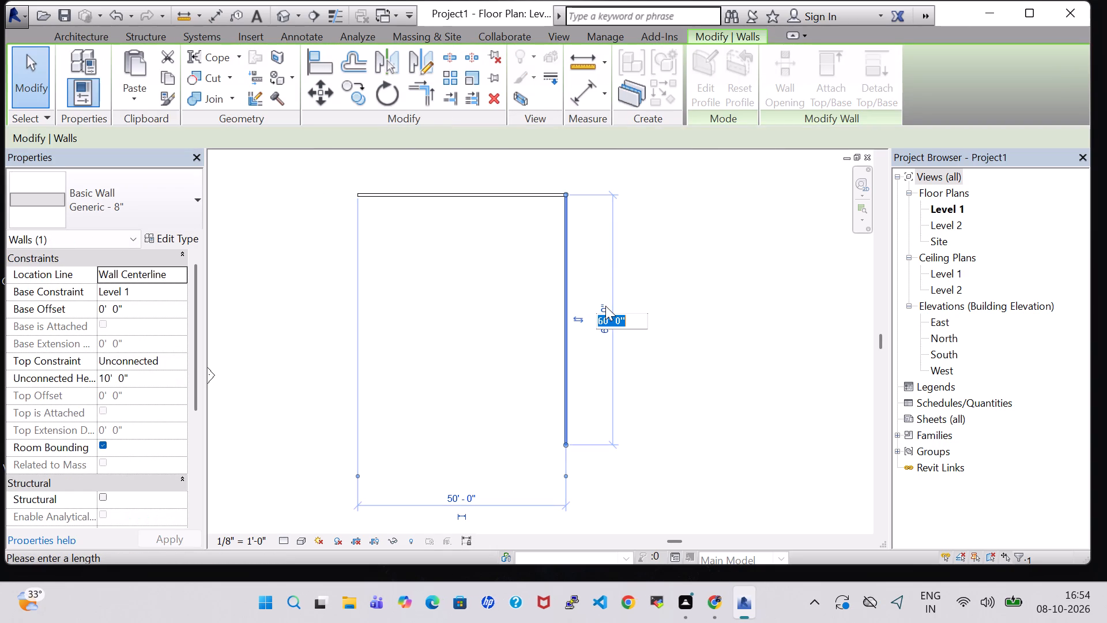
type("70")
key("Return")
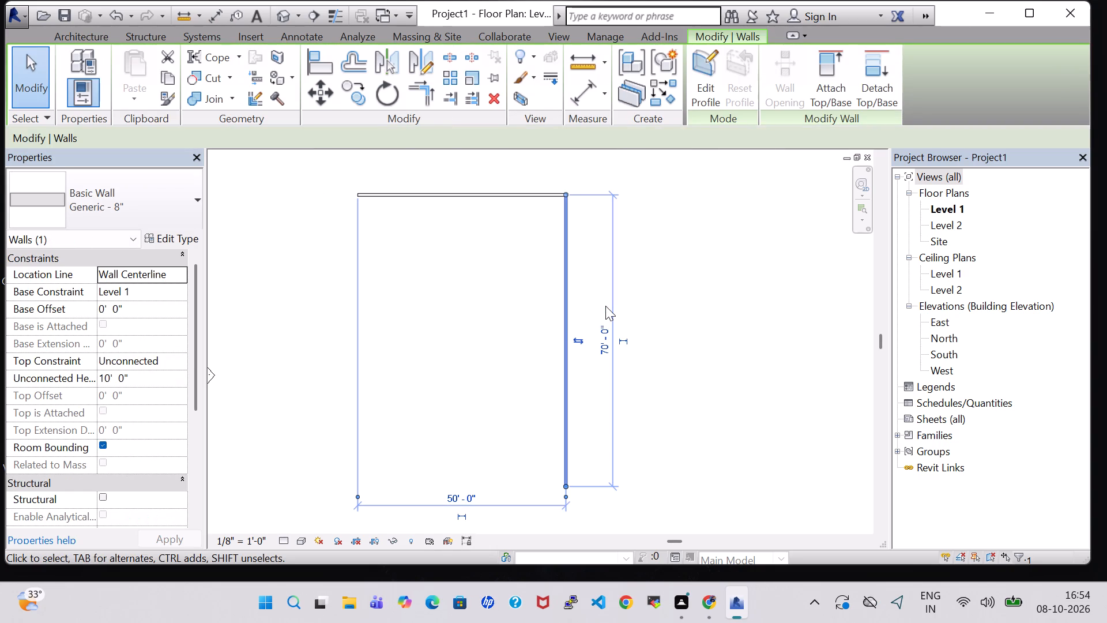
left_click(725, 336)
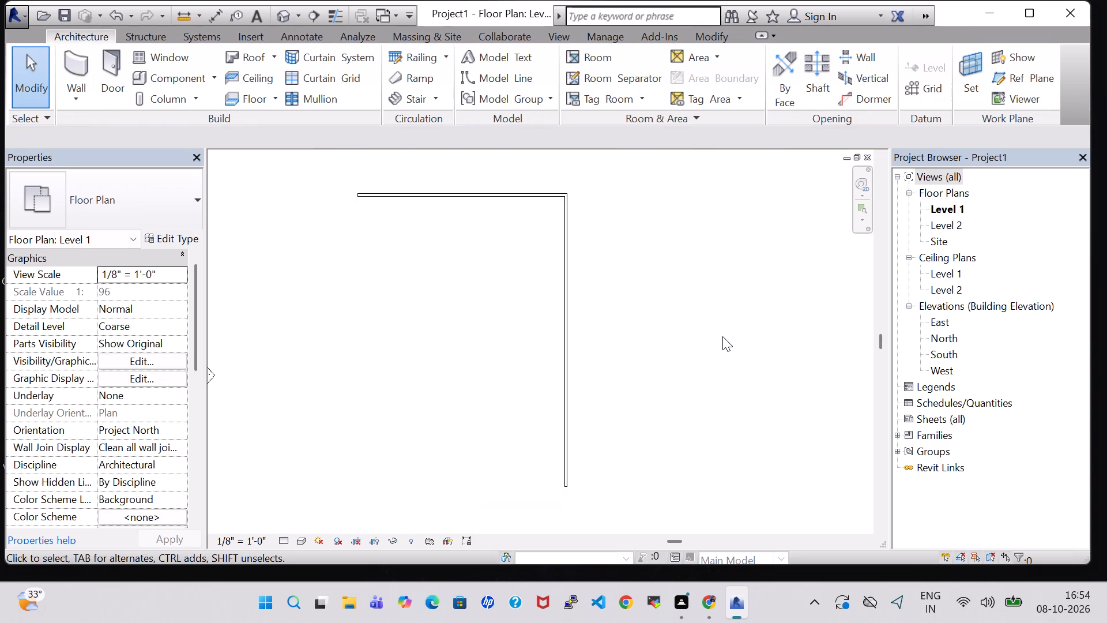
Close the rectangular outline with a 70' left wall from the top wall's left end and a 50' bottom wall.
left_click(72, 52)
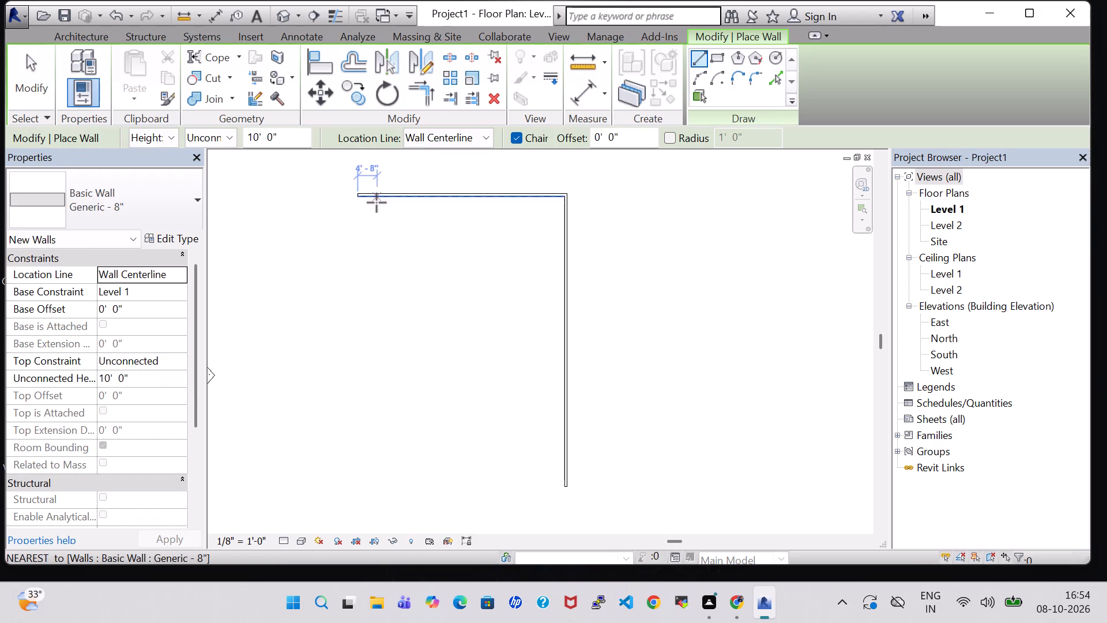
scroll(375, 202, "up", 3)
left_click(348, 187)
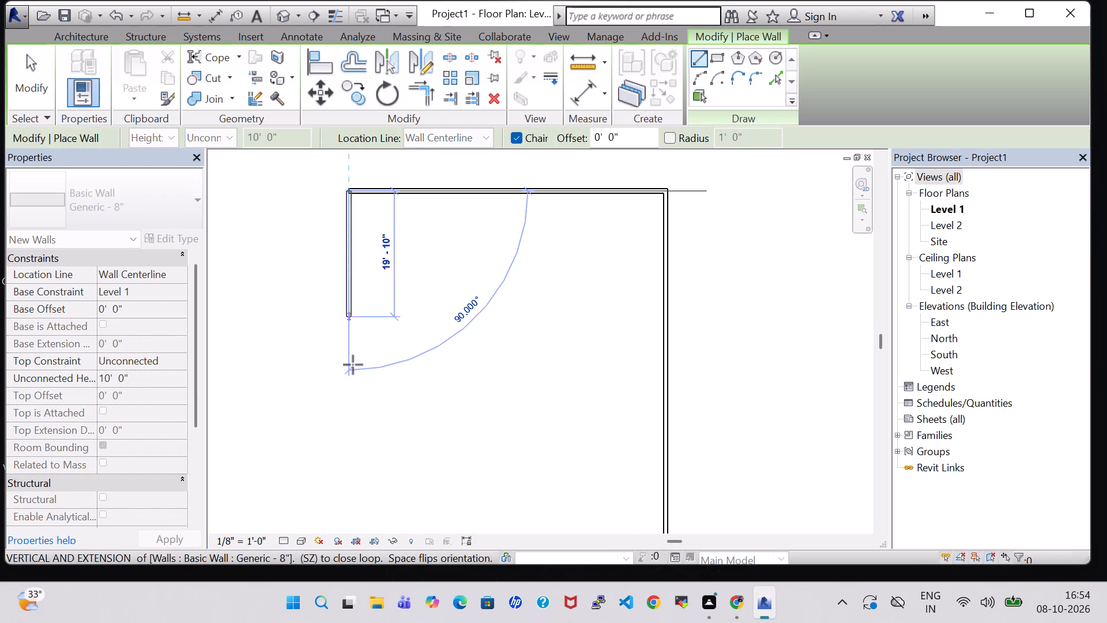
scroll(359, 420, "down", 4)
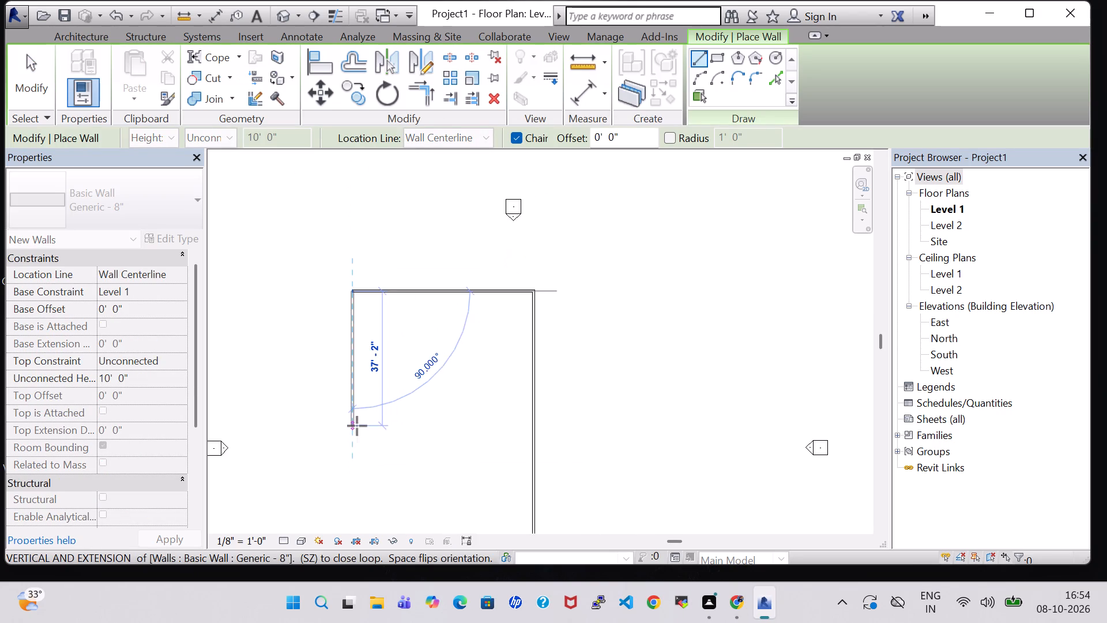
scroll(357, 426, "down", 2)
middle_click_drag(357, 426, 464, 294)
scroll(357, 426, "down", 1)
scroll(464, 294, "down", 2)
left_click(456, 353)
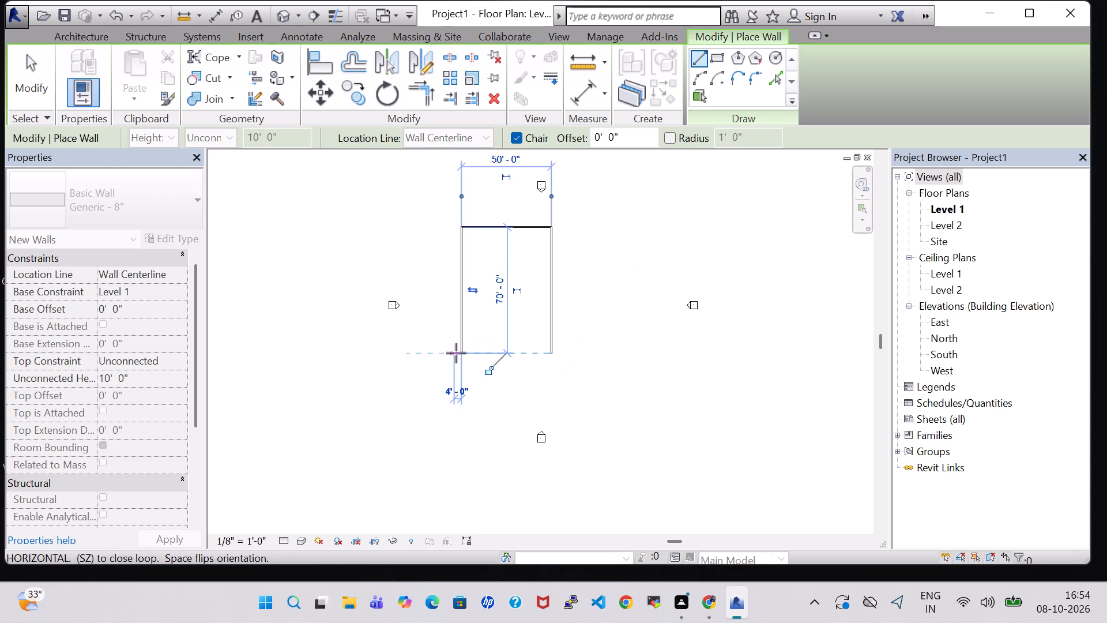
scroll(530, 362, "up", 6)
left_click(577, 336)
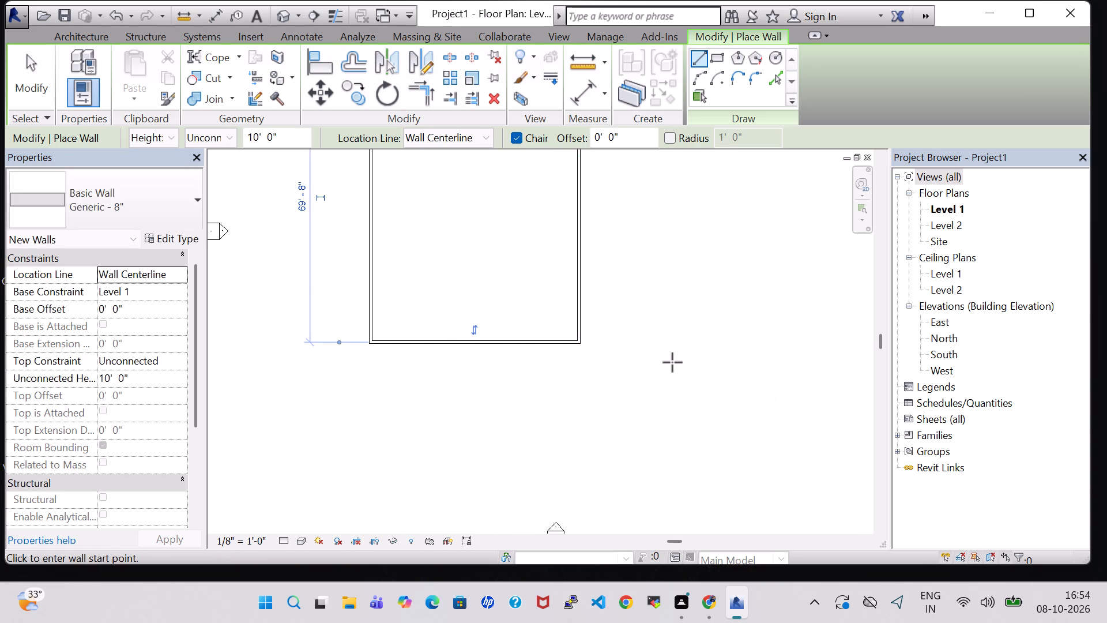
key("Escape")
key("Escape")
Enclose a top-left corner room with a wall about 15'-5" down from the top wall and an 18'-9" wall to the left outer wall.
middle_click_drag(656, 294, 657, 300)
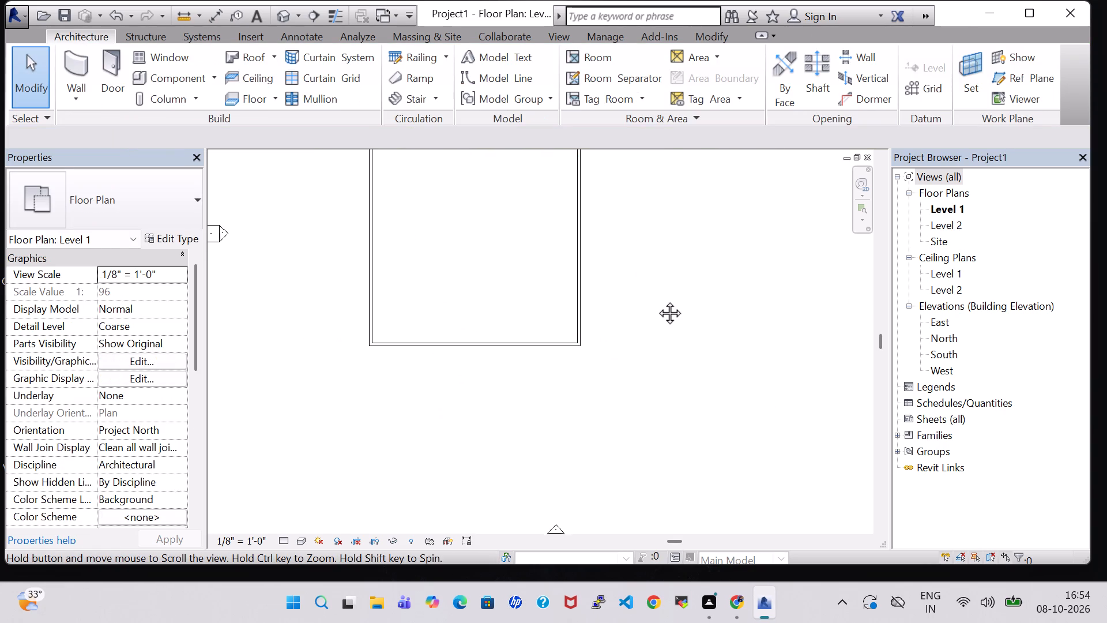
middle_click_drag(657, 300, 731, 442)
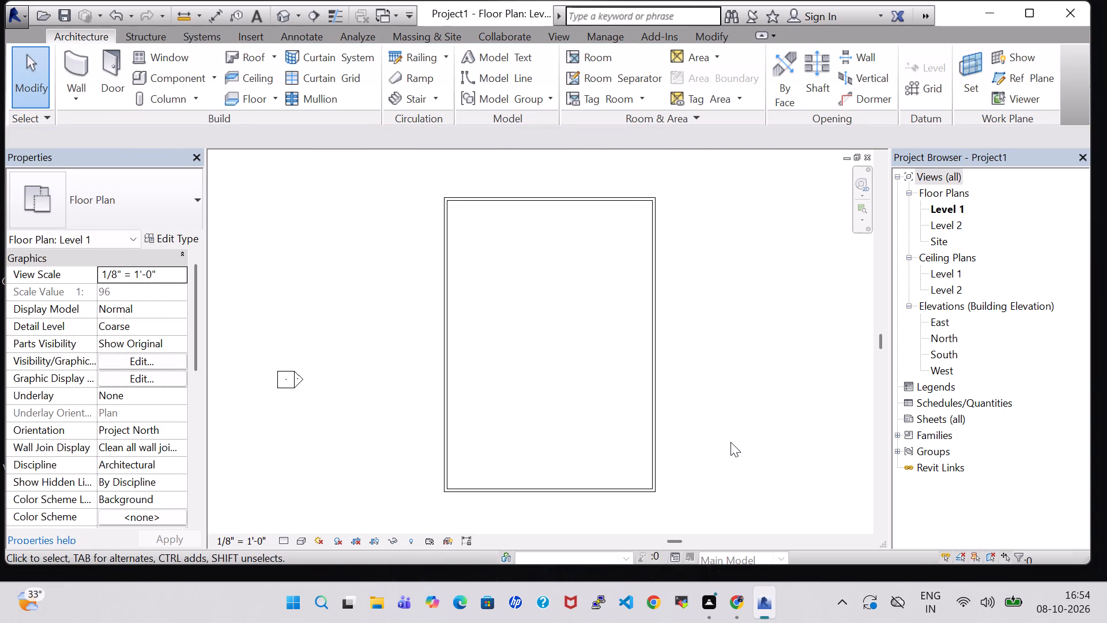
left_click(74, 65)
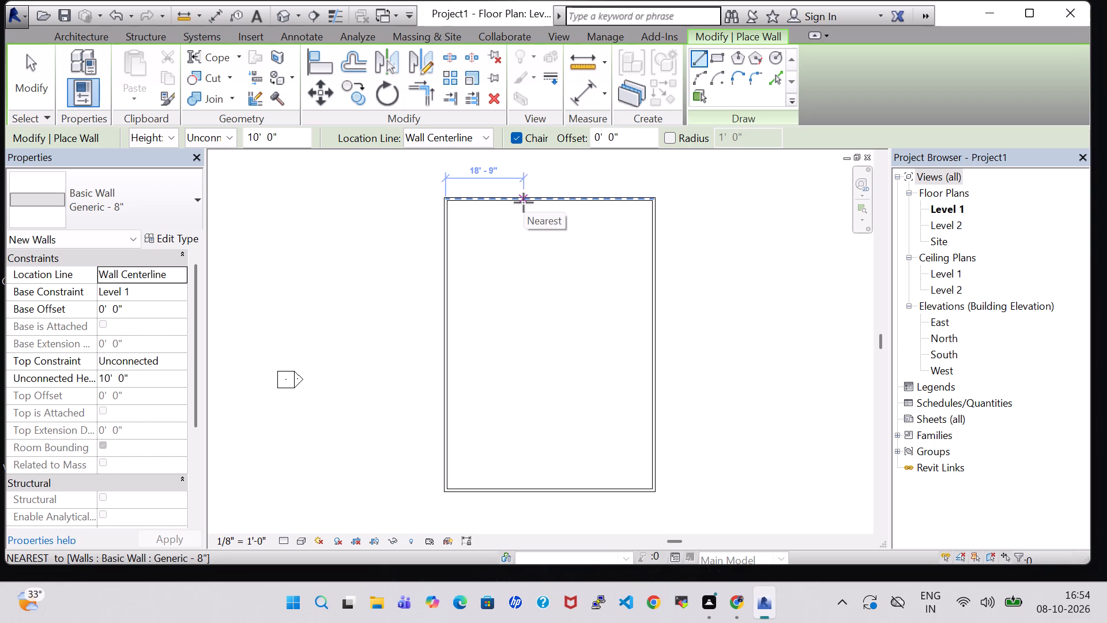
left_click(524, 202)
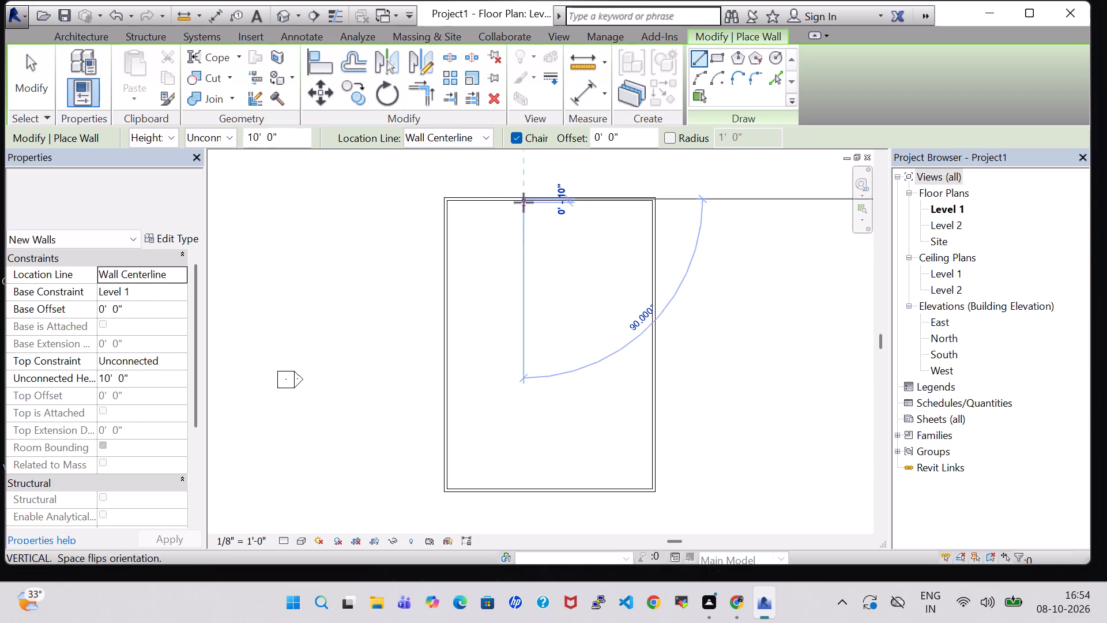
left_click(519, 263)
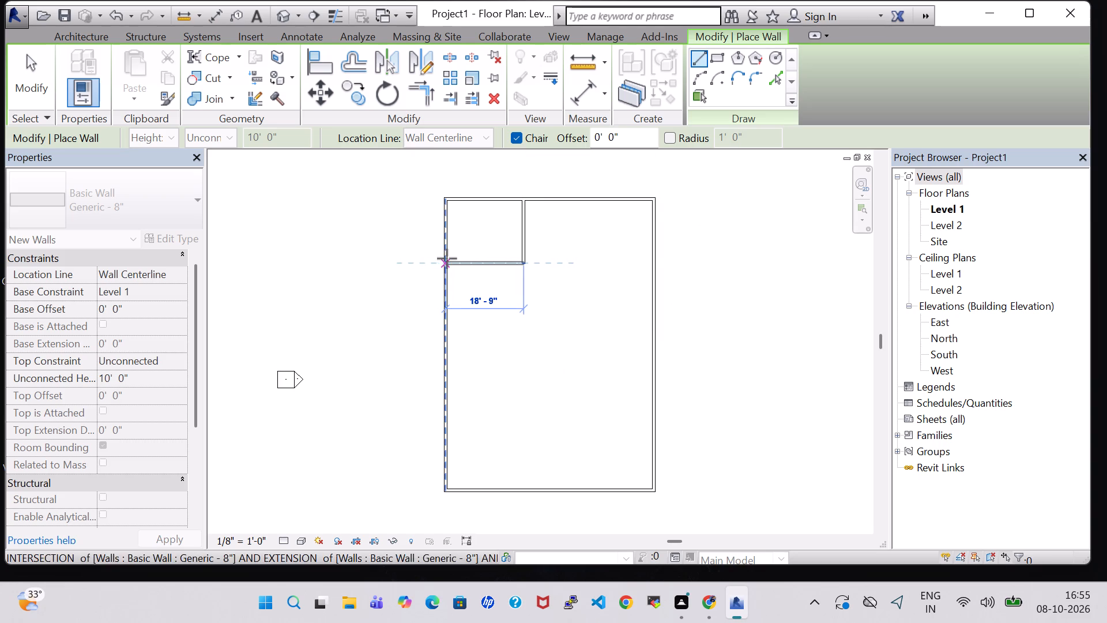
left_click(447, 258)
key("Escape")
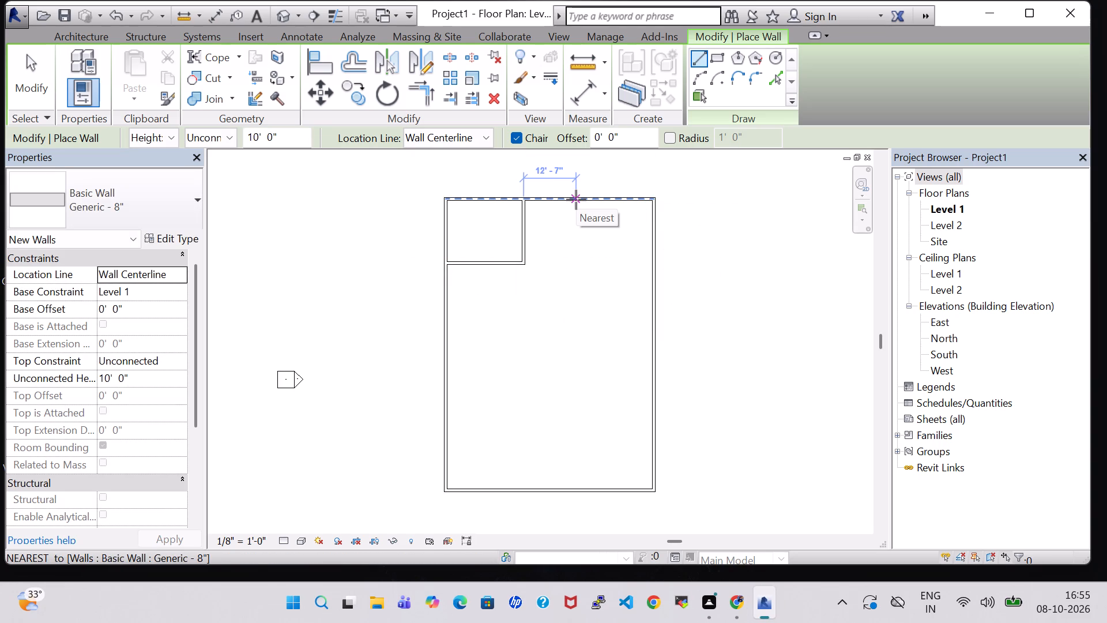
Draw a second vertical wall of equal depth about 12'-7" right of the corner room, and extend the room's bottom wall about 4'-10" right.
left_click(576, 200)
left_click(577, 264)
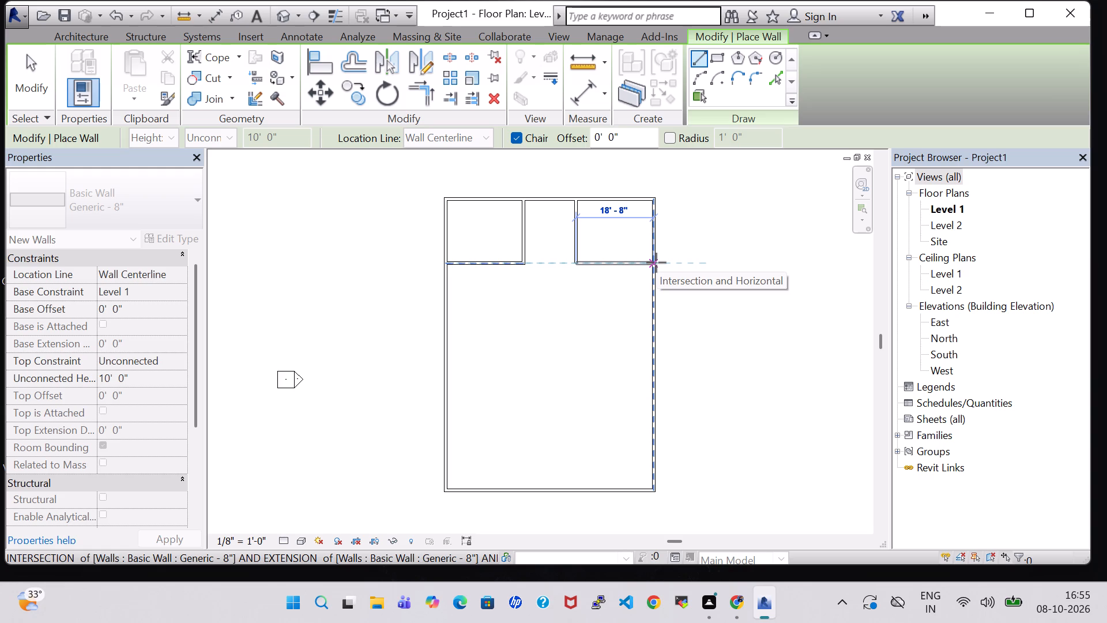
key("Escape")
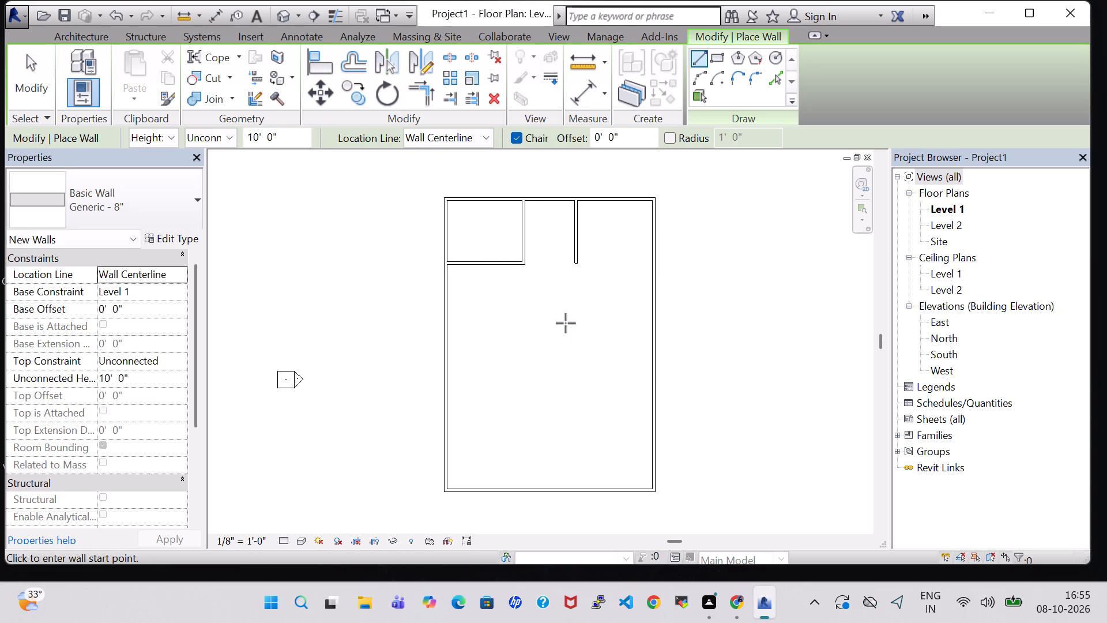
left_click(522, 263)
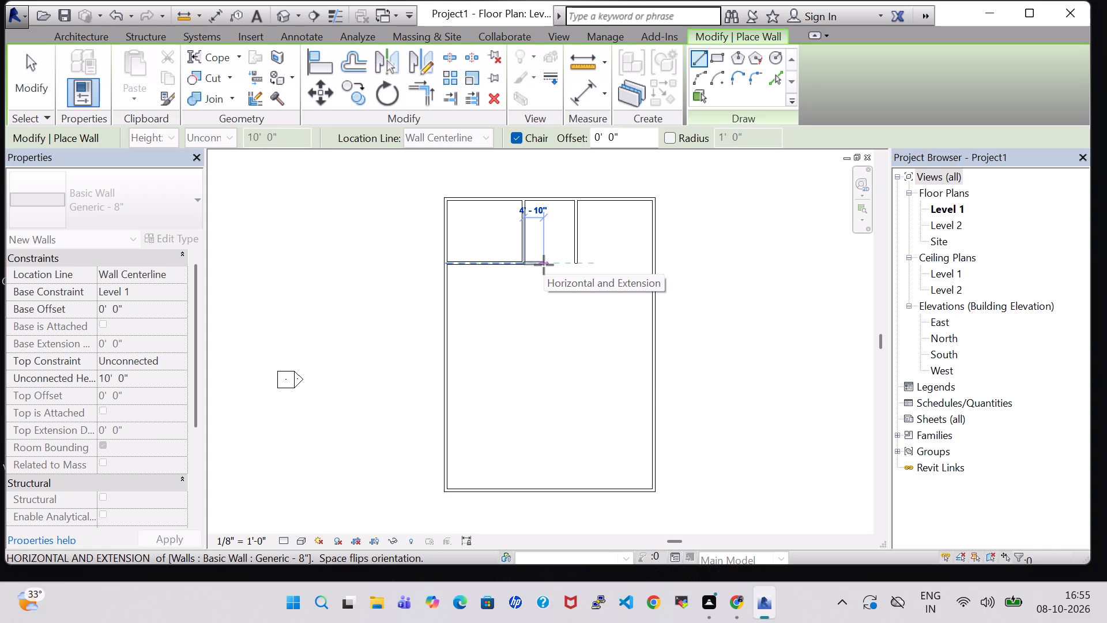
left_click(544, 265)
key("Escape")
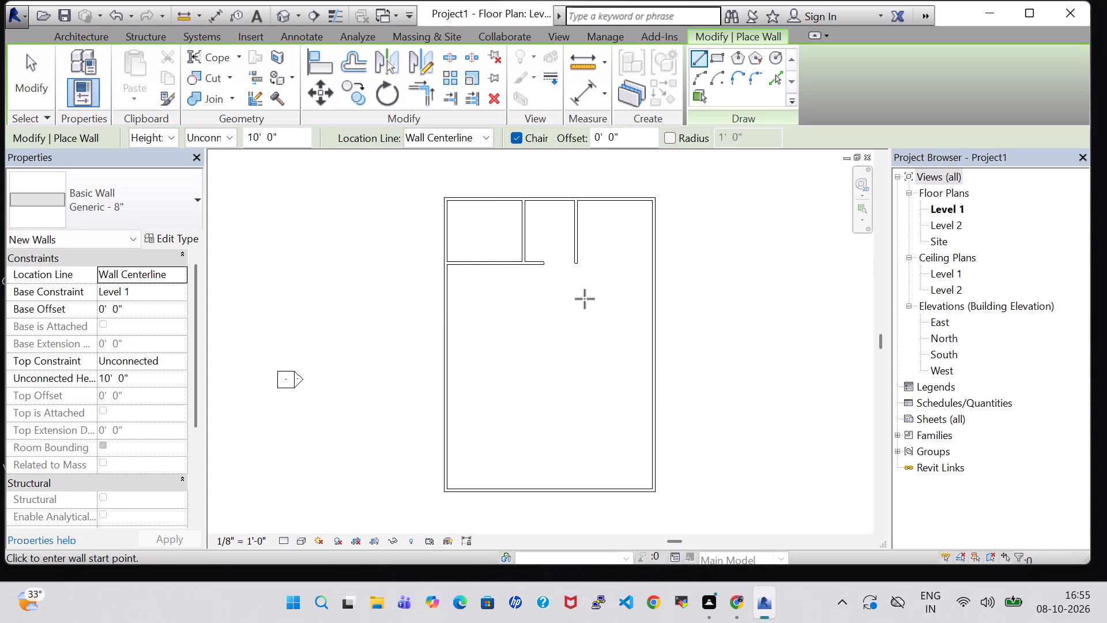
Draw an 18'-8" horizontal wall to the right outer wall, about 23'-10" below the top wall, and a short vertical wall down from it.
left_click(578, 298)
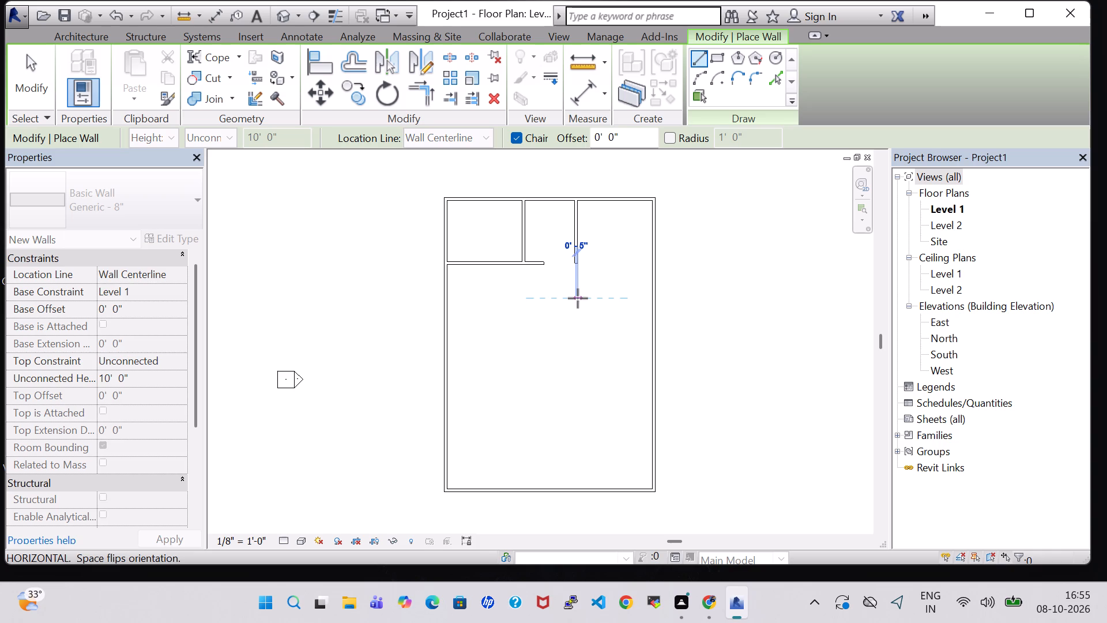
left_click(659, 296)
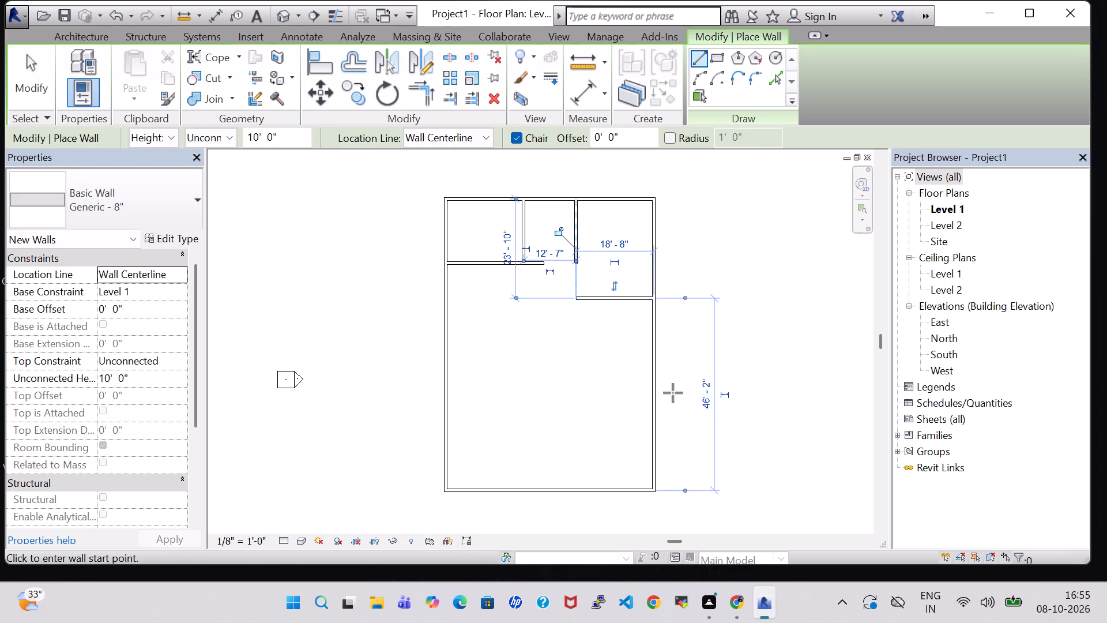
left_click(602, 304)
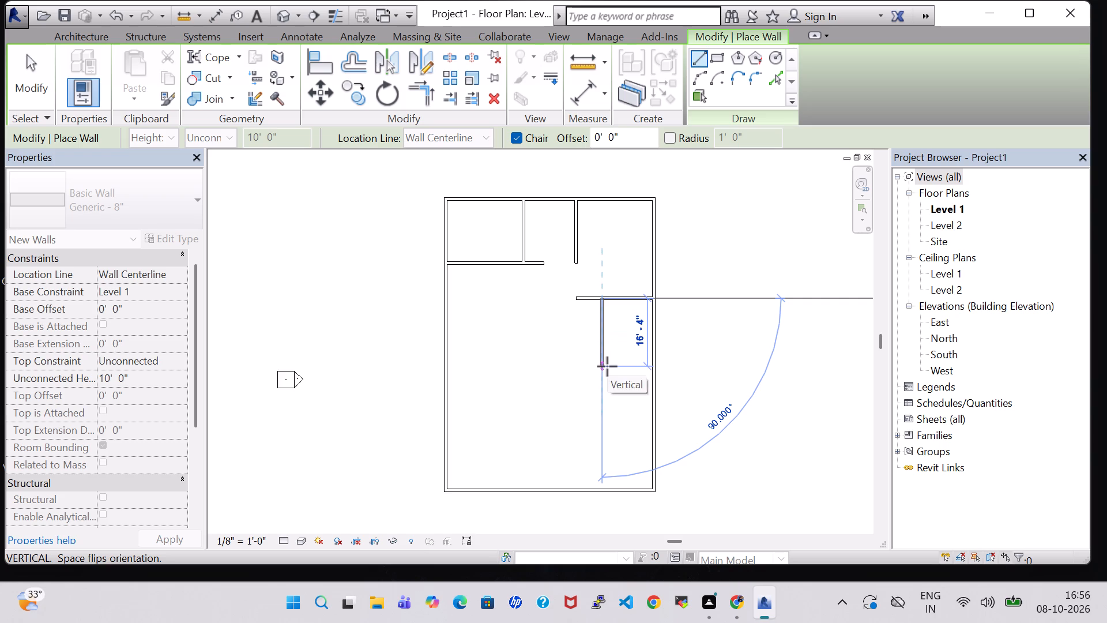
left_click(607, 350)
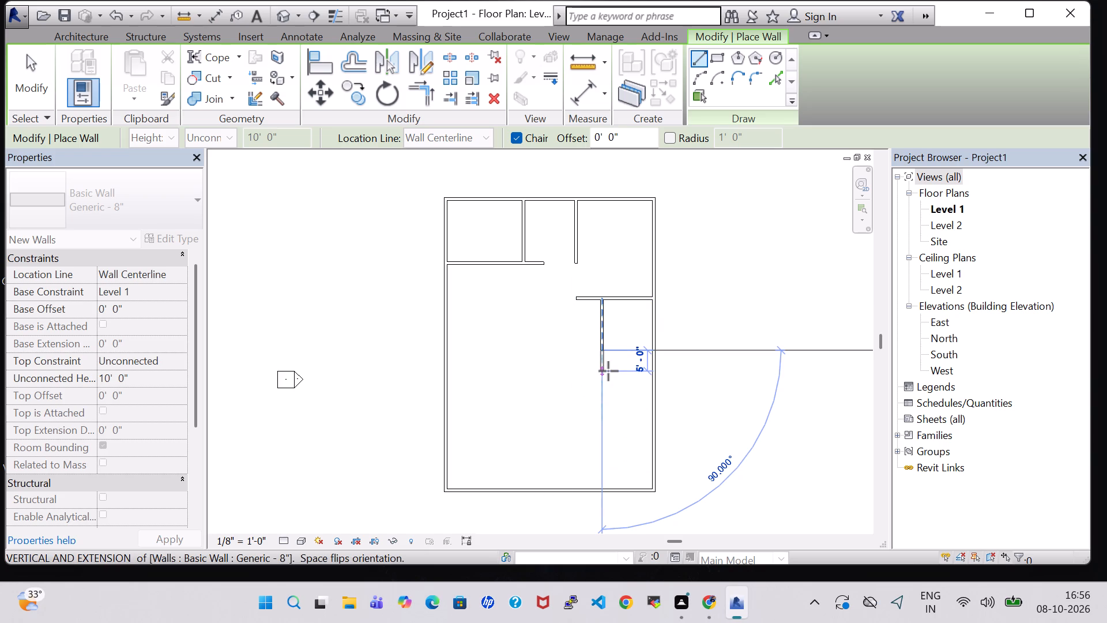
key("Escape")
key("Escape")
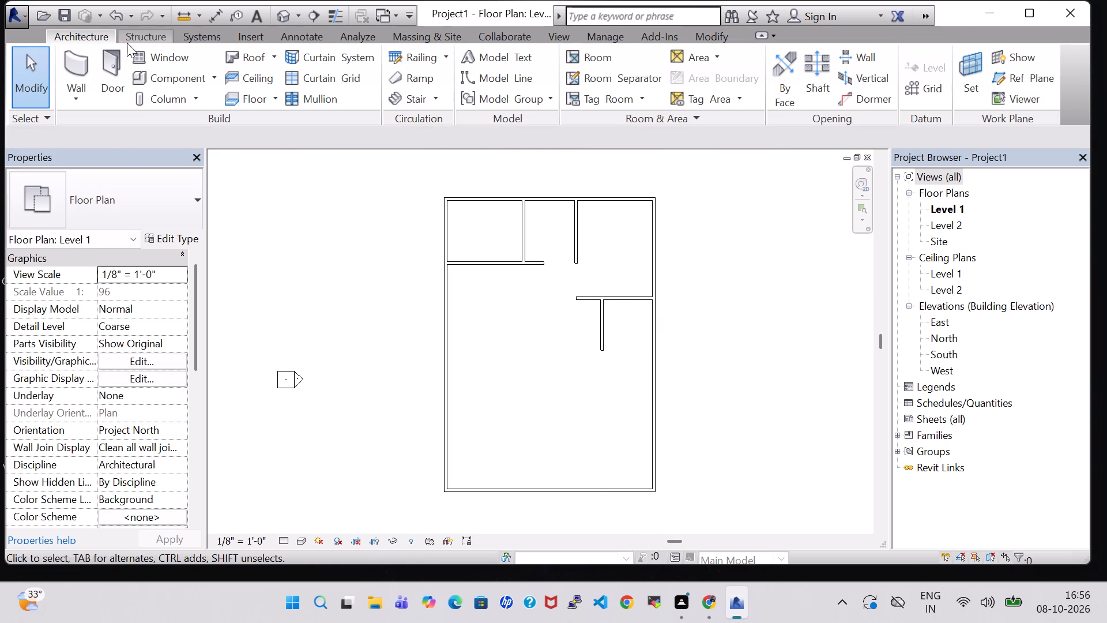
Draw a stepped wall from the left outer wall, level with the short wall's lower end, to the right outer wall, ending about 26'-1" above the bottom wall.
left_click(71, 67)
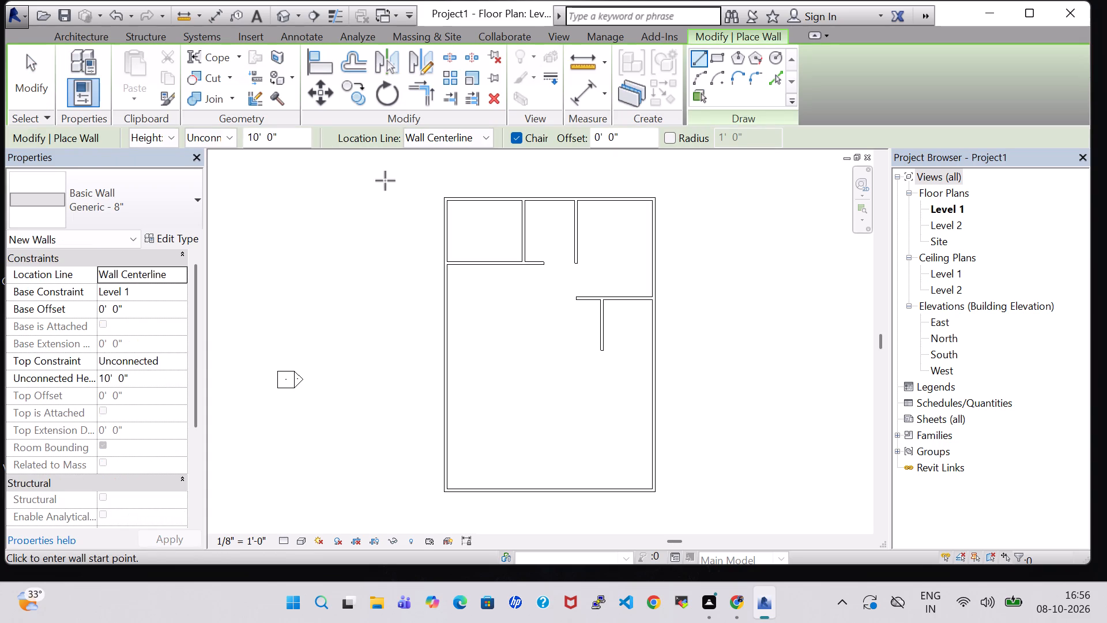
left_click(444, 355)
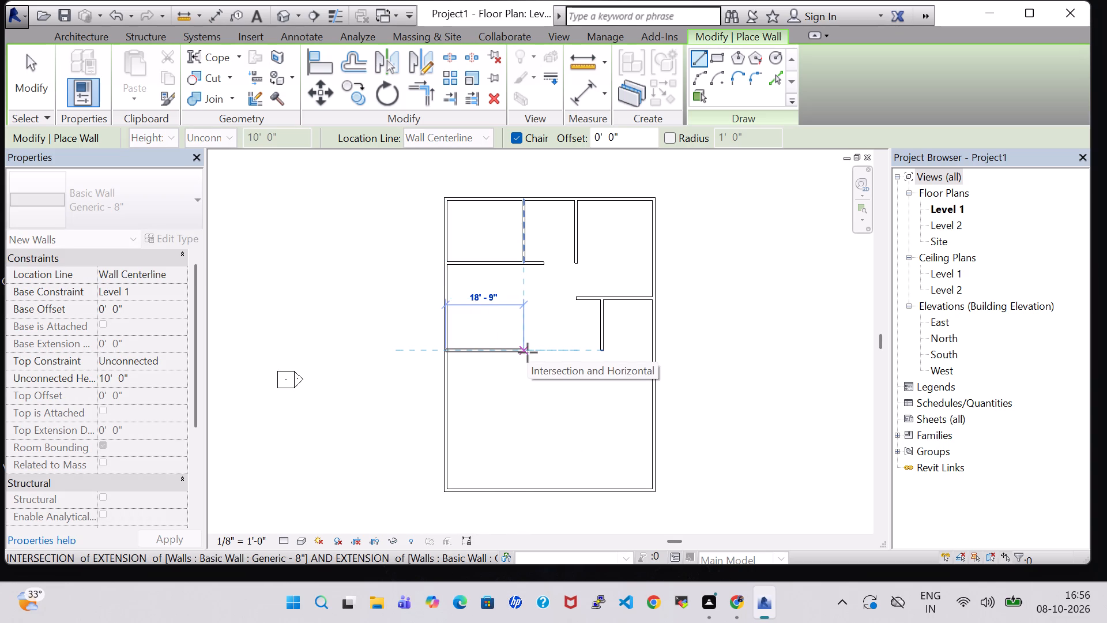
left_click(570, 353)
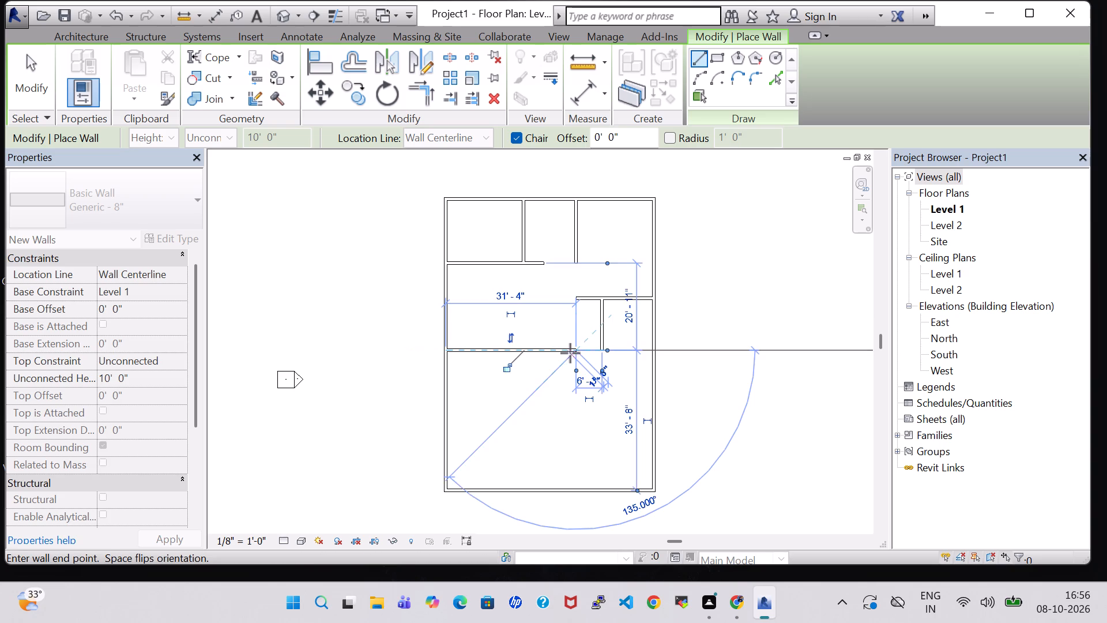
left_click(577, 382)
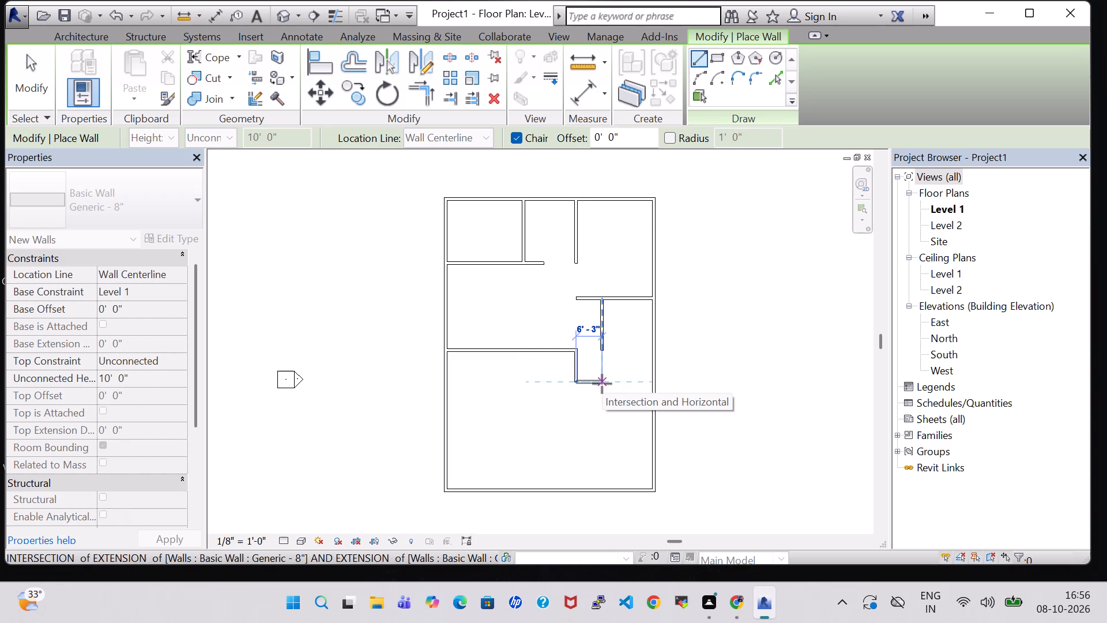
left_click(602, 384)
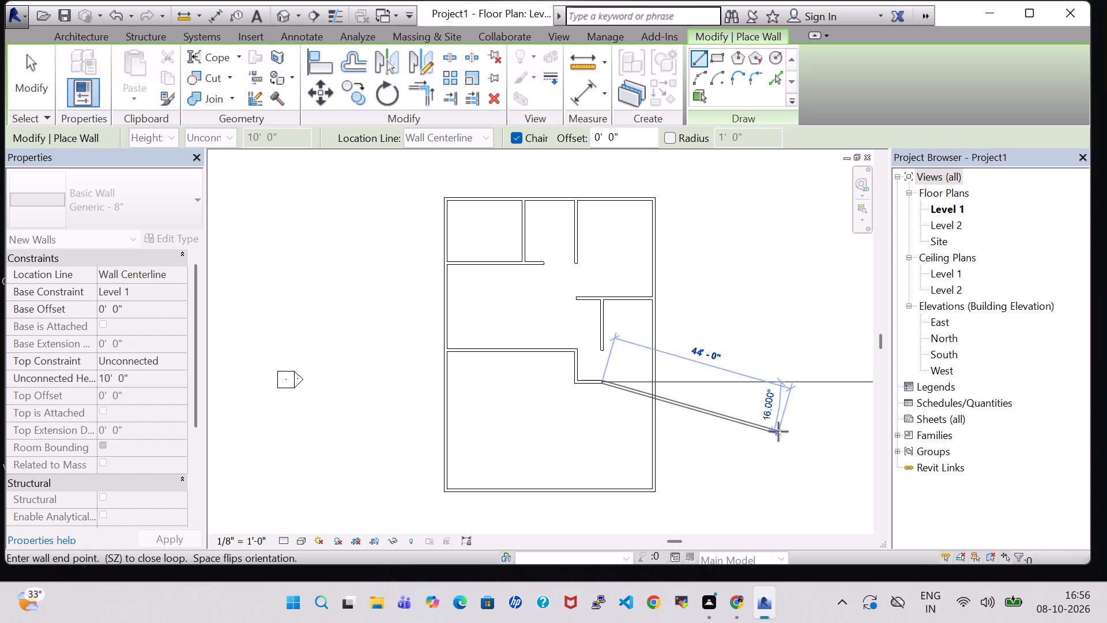
left_click(654, 387)
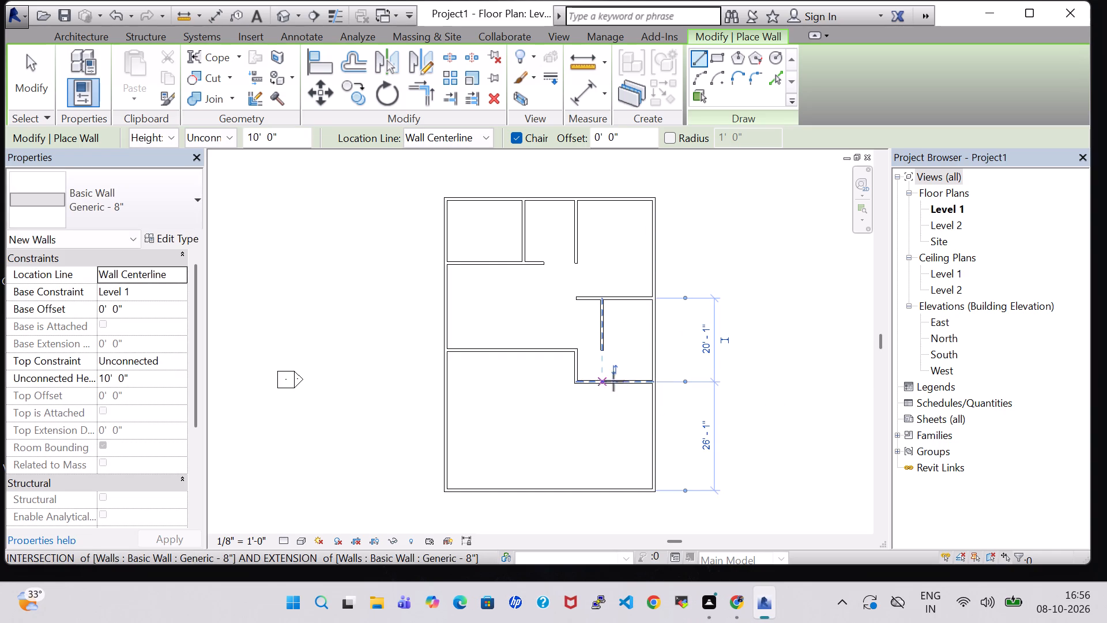
Enclose a small room below the stepped wall with a 9'-10" vertical wall and a 12'-5" horizontal wall to the right outer wall.
left_click(603, 384)
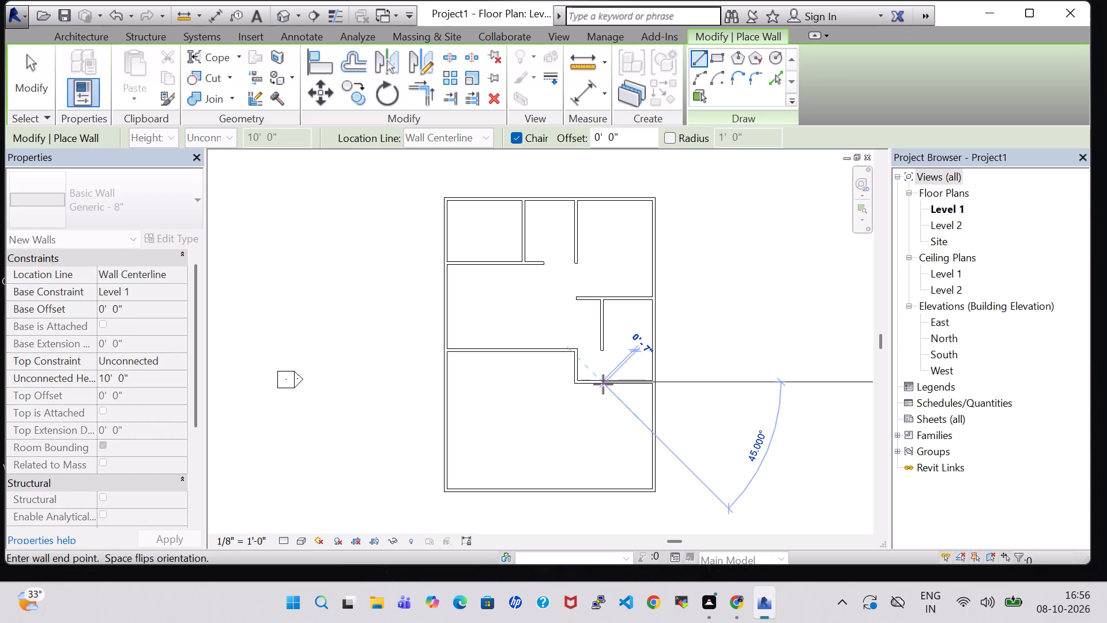
left_click(604, 423)
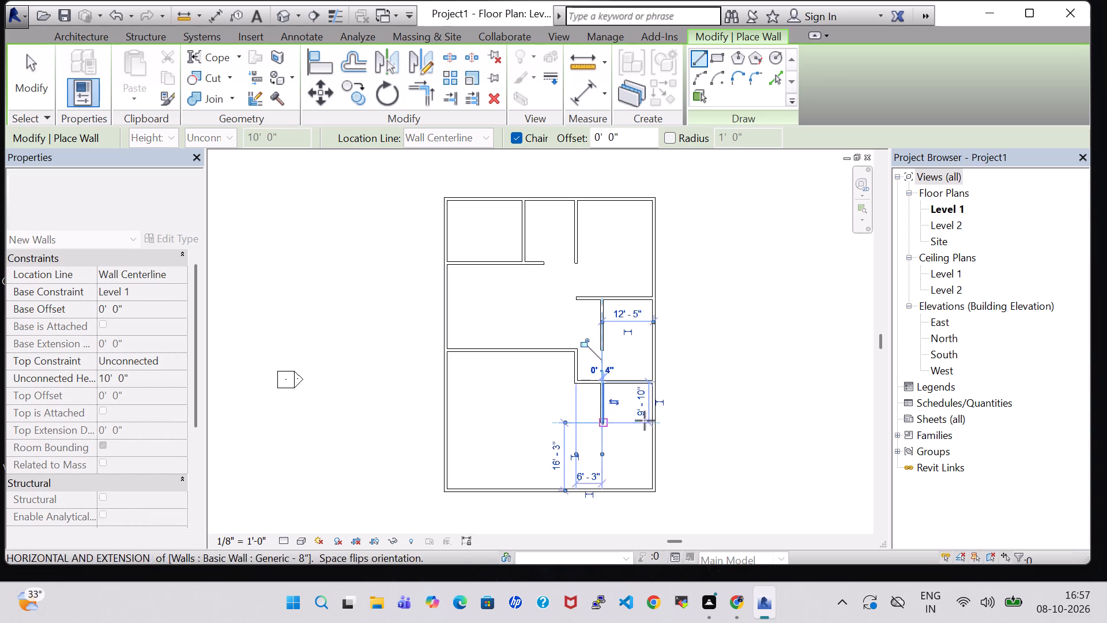
left_click(654, 419)
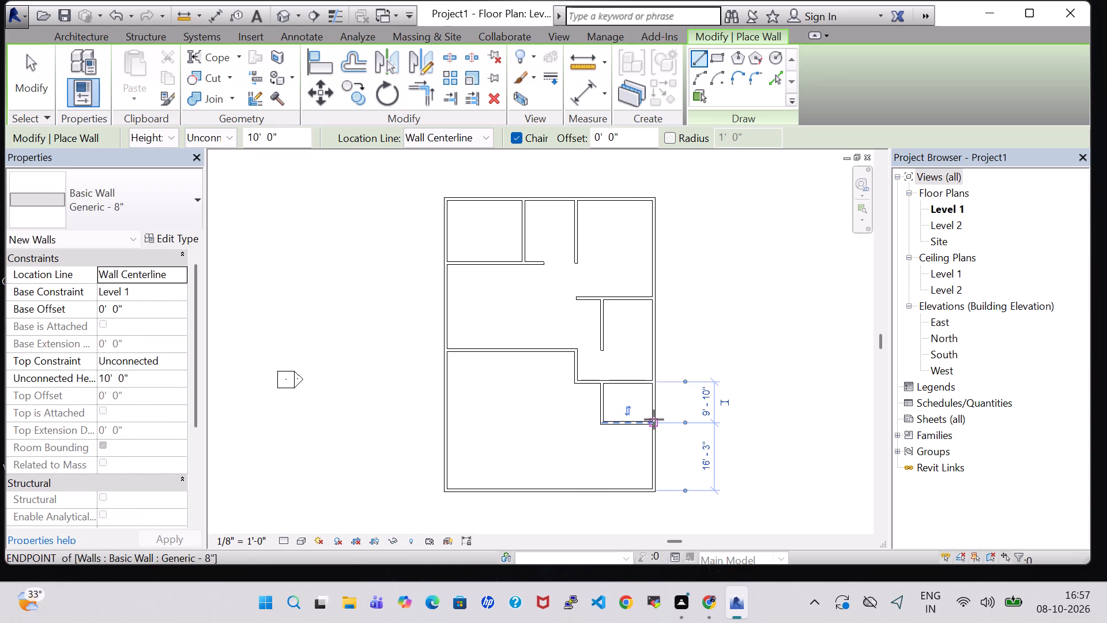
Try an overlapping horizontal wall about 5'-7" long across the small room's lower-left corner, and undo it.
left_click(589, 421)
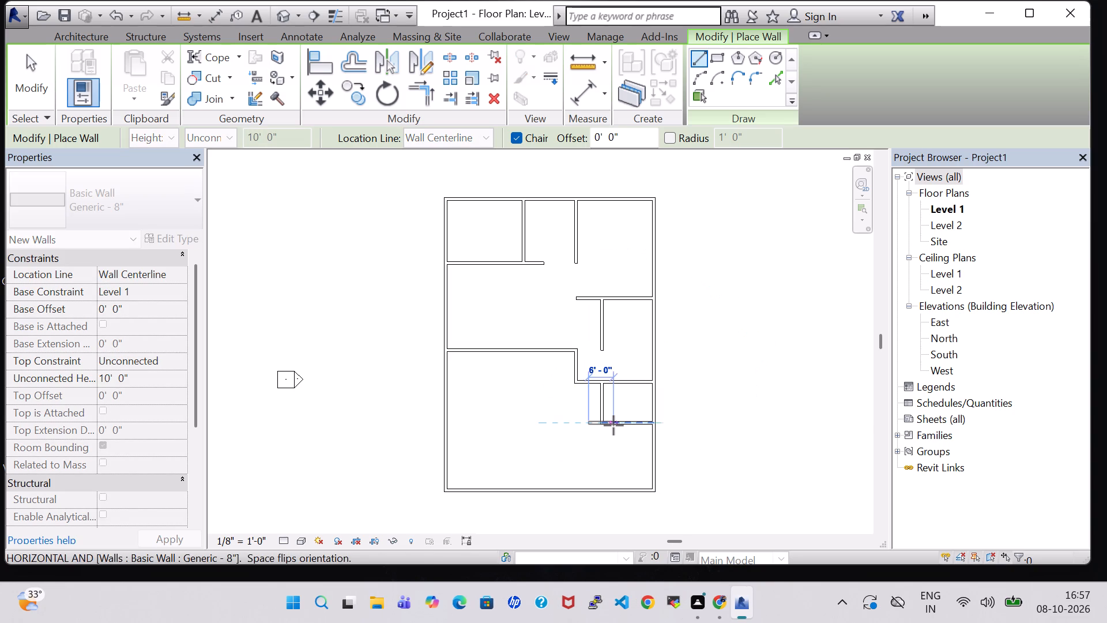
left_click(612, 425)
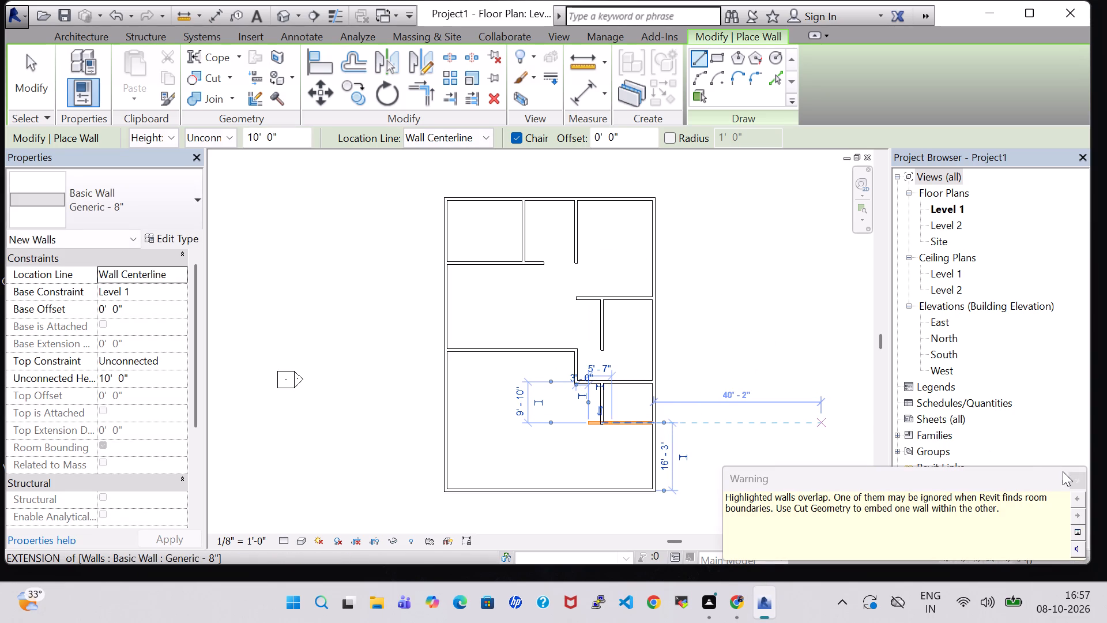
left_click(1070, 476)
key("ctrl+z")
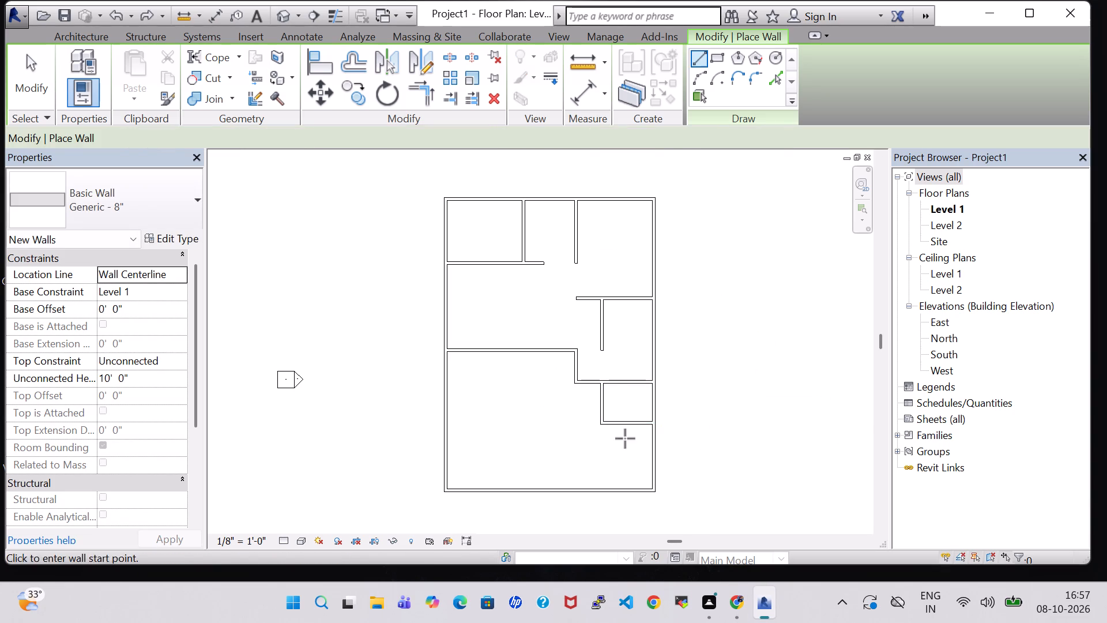
Extend the small room's bottom wall leftward past its corner, to about 15'-9" from the right outer wall.
scroll(604, 423, "up", 8)
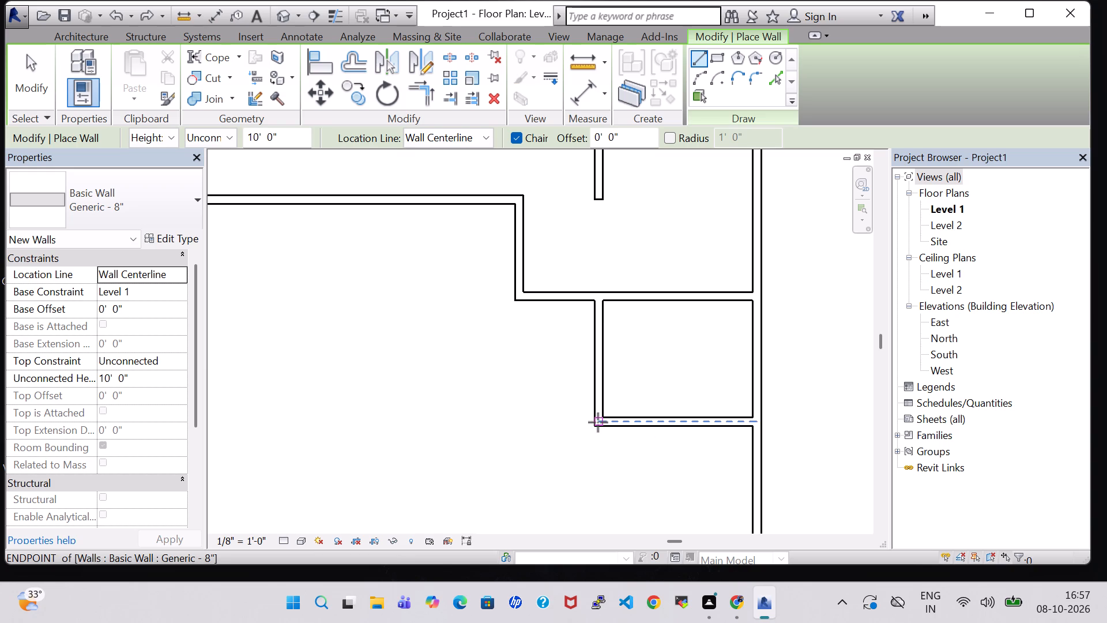
left_click(598, 422)
left_click(556, 423)
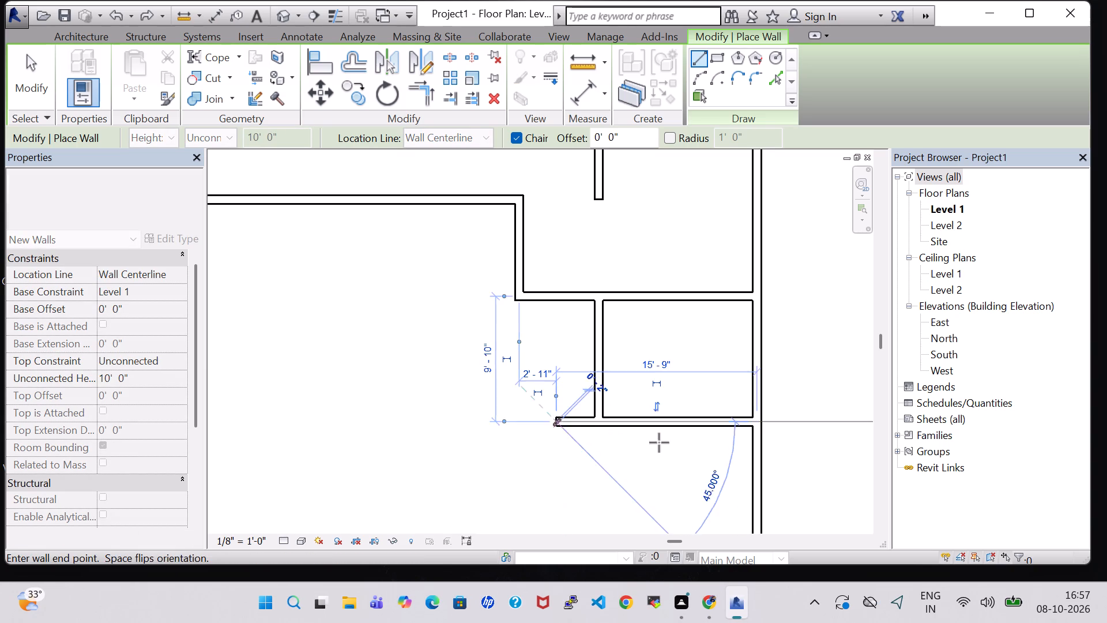
key("Escape")
Enclose a small room in the plan's lower-right corner with a 7'-9" vertical wall in line with the room above and a 12'-5" horizontal wall.
scroll(688, 456, "down", 2)
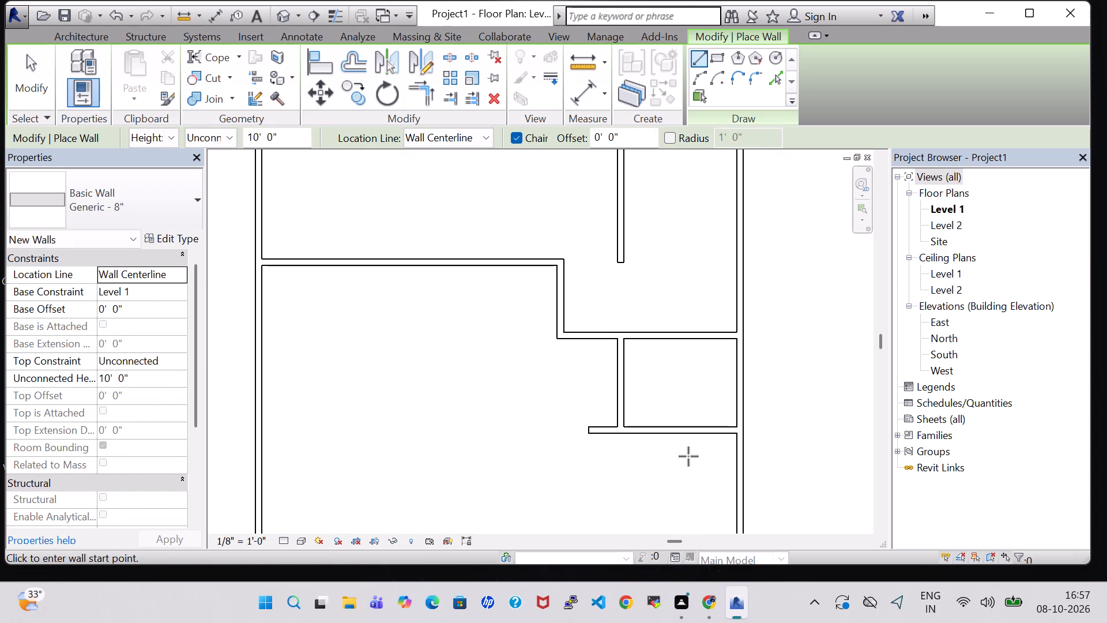
scroll(700, 263, "down", 1)
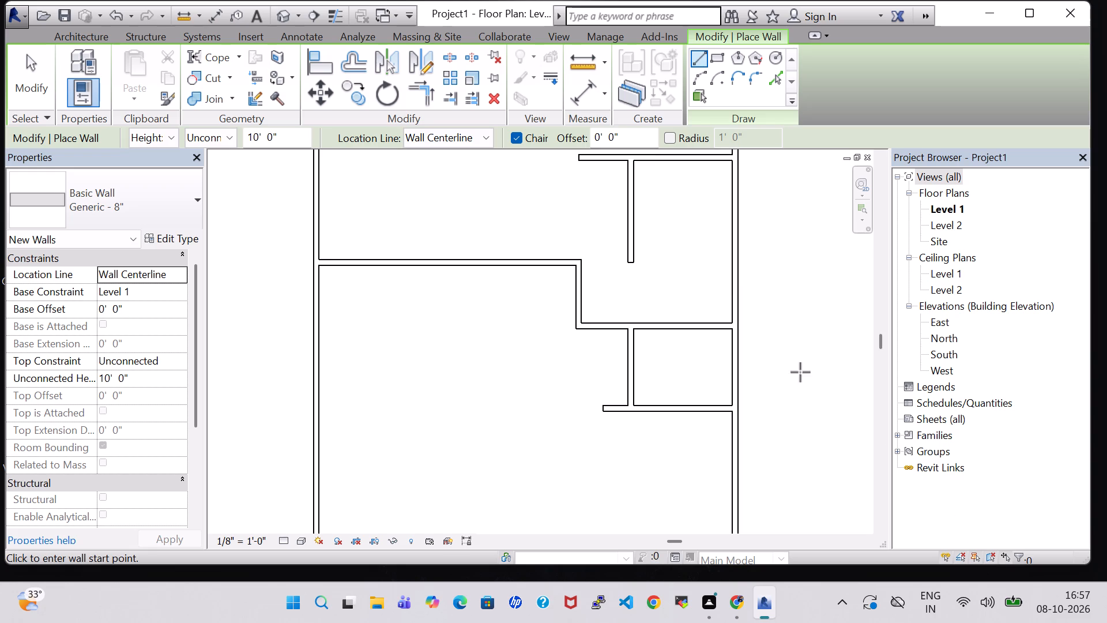
scroll(796, 342, "down", 1)
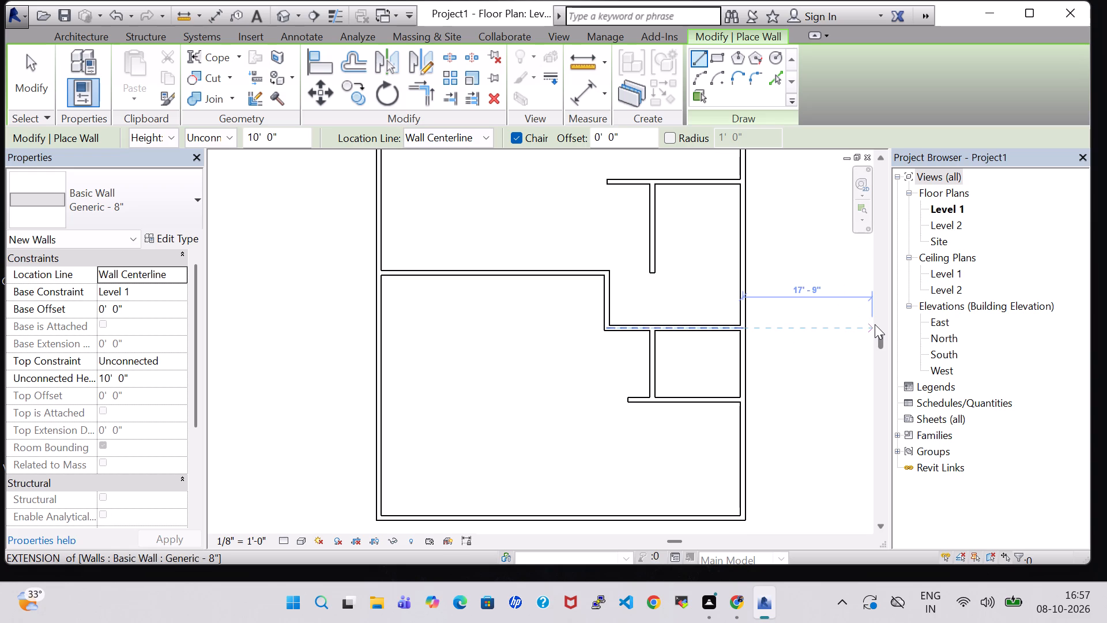
scroll(786, 343, "down", 1)
middle_click_drag(786, 357, 793, 308)
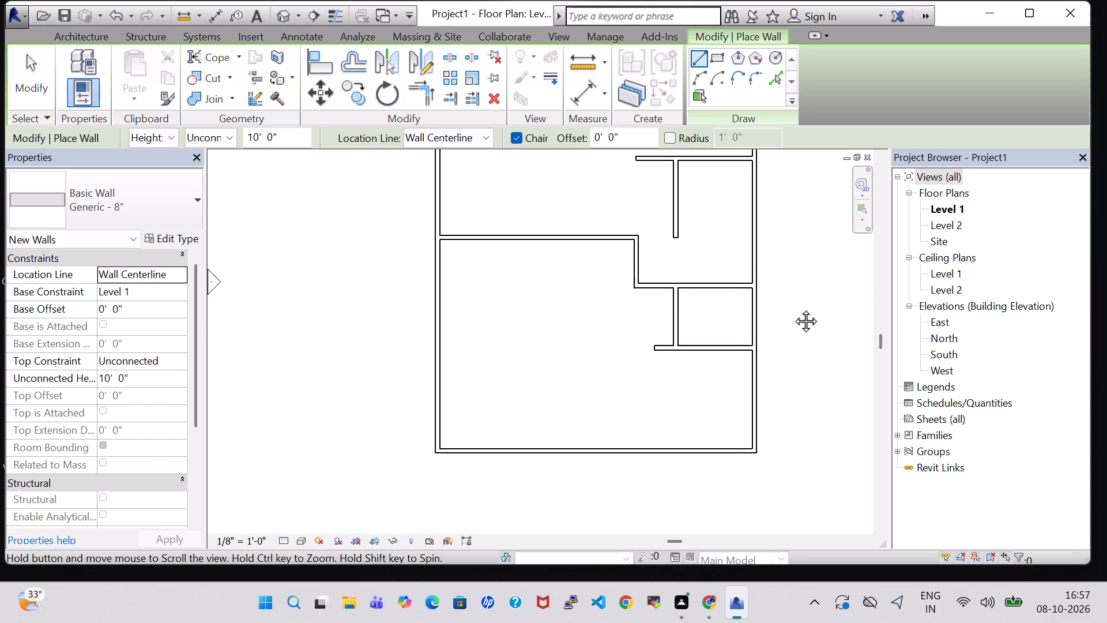
middle_click_drag(793, 308, 796, 294)
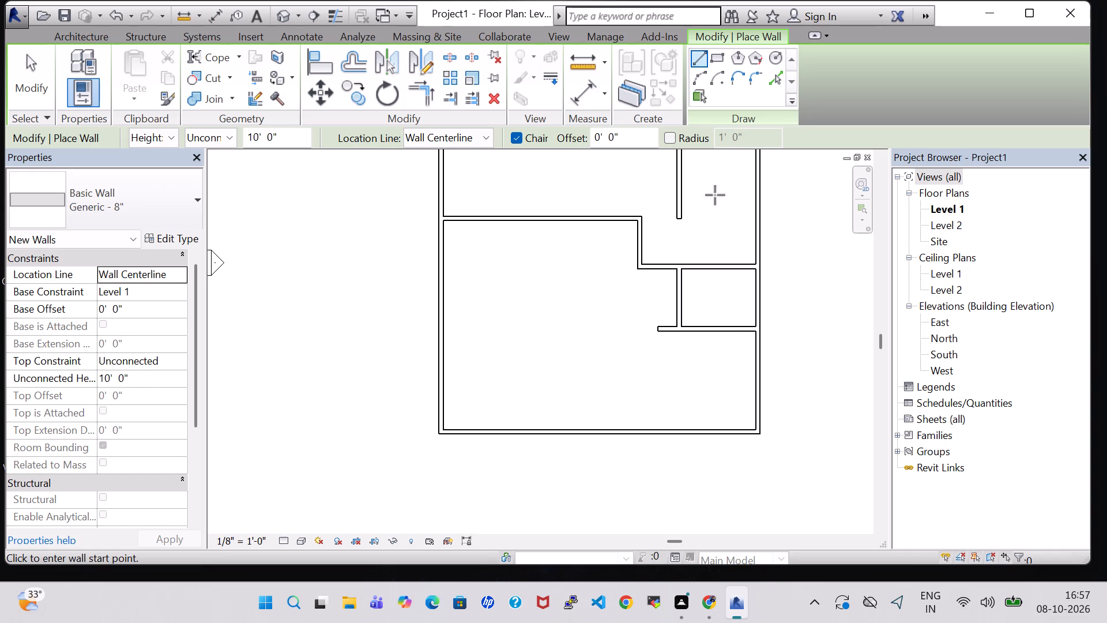
left_click(678, 437)
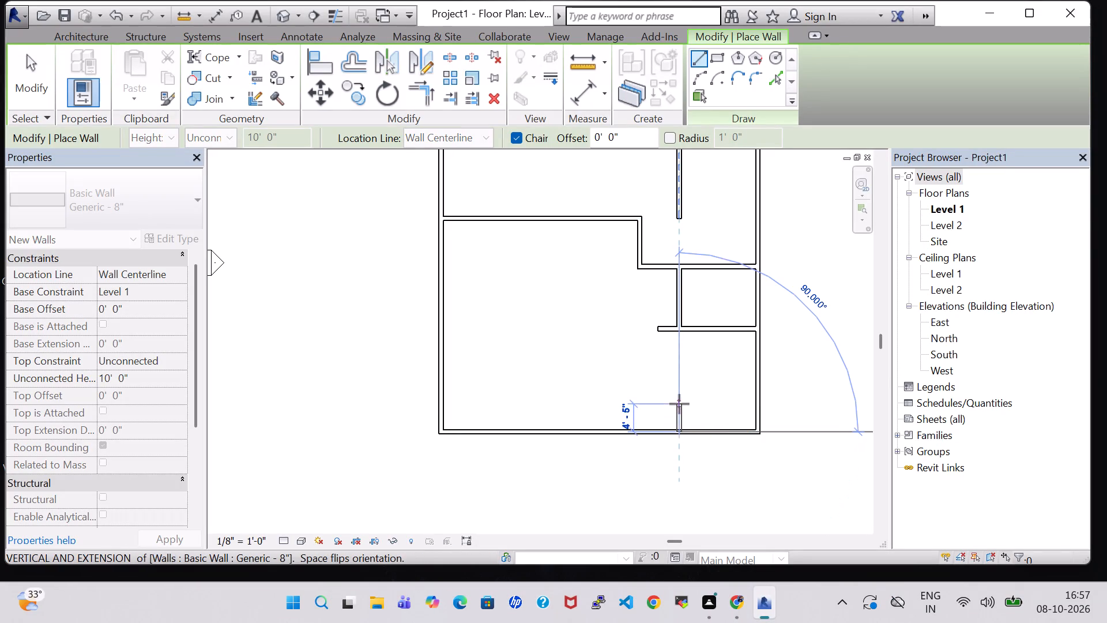
left_click(679, 382)
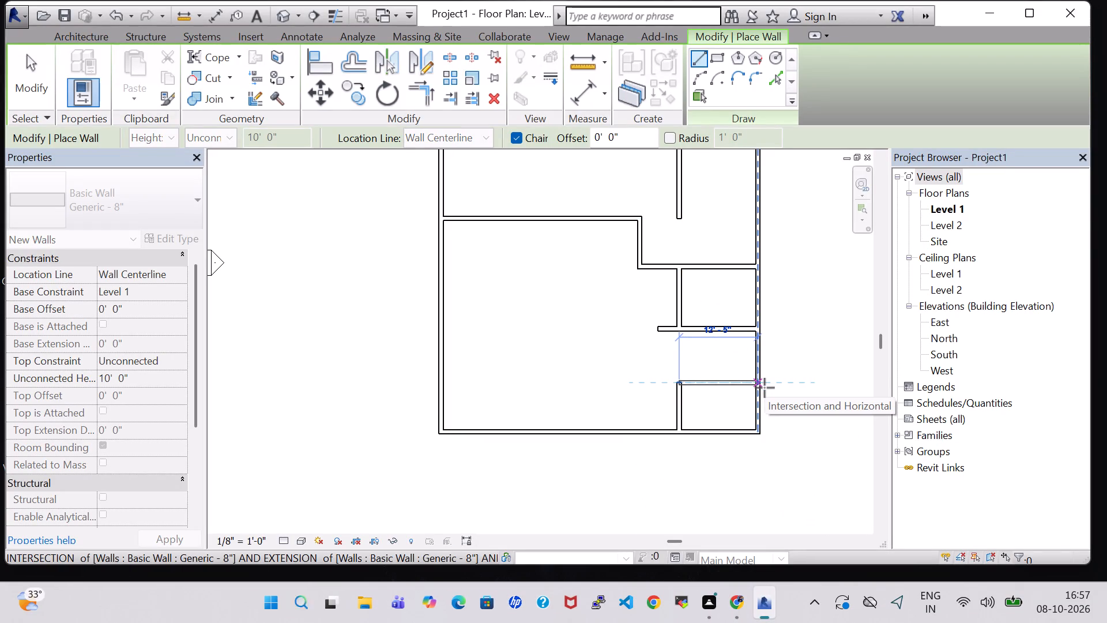
left_click(765, 388)
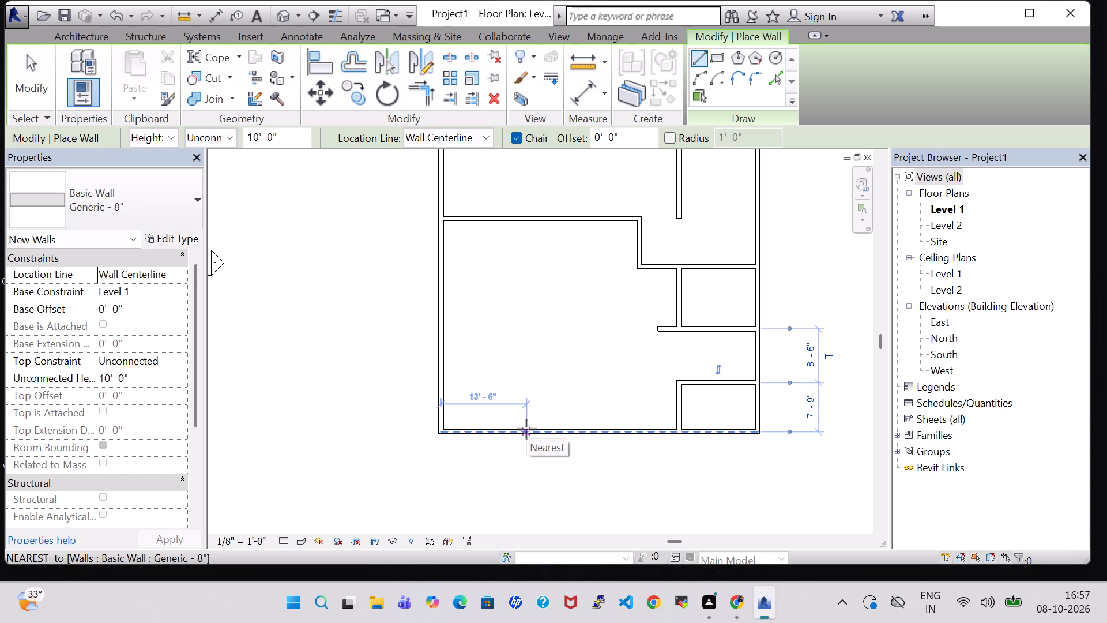
Draw an 18'-2" by 8'-6" room level with the extended wall and in line with the step, its left wall continuing down to the bottom wall.
scroll(526, 429, "down", 2)
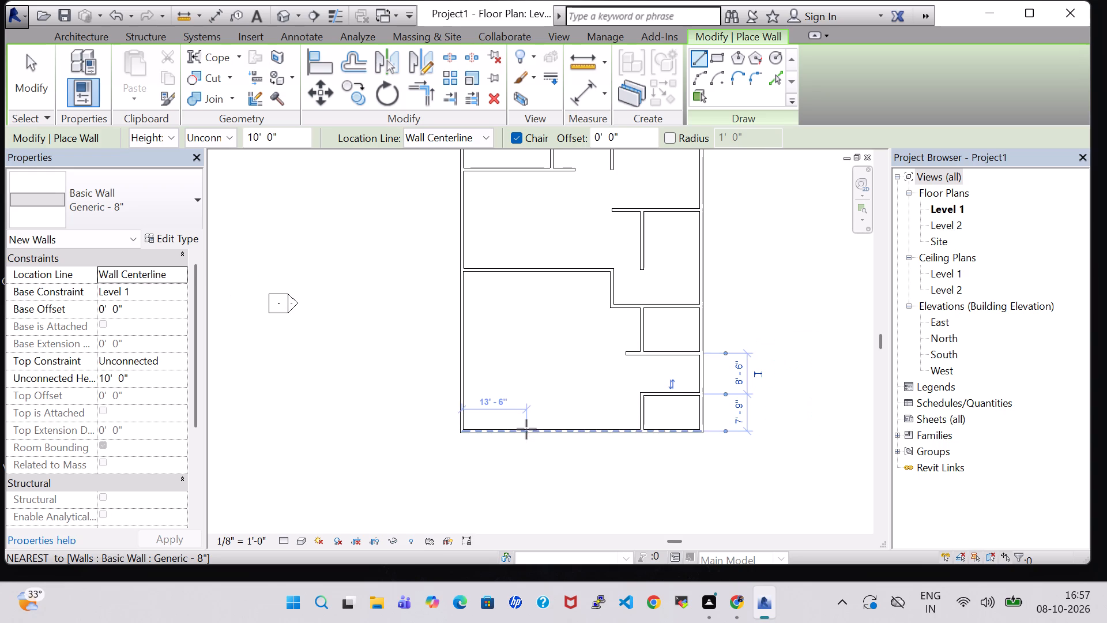
scroll(526, 421, "down", 2)
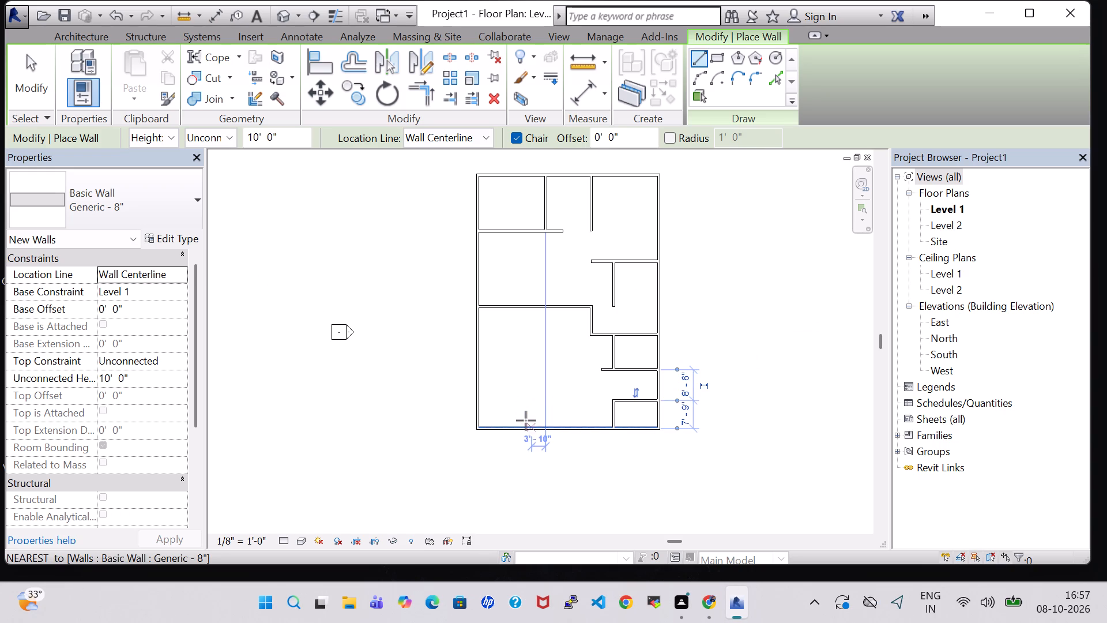
left_click(524, 421)
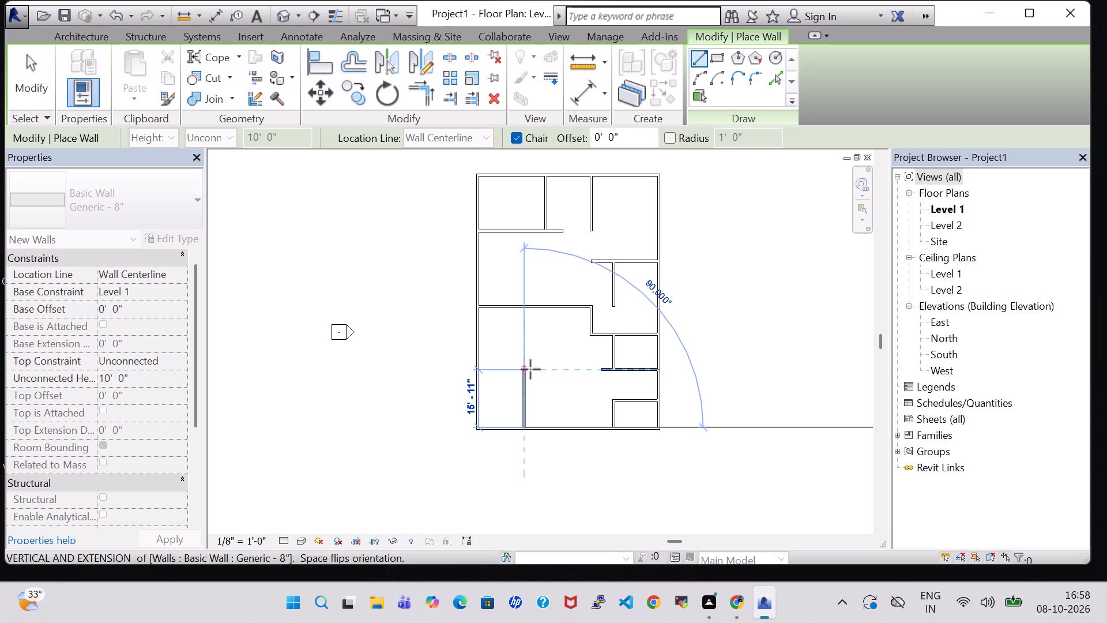
left_click(530, 369)
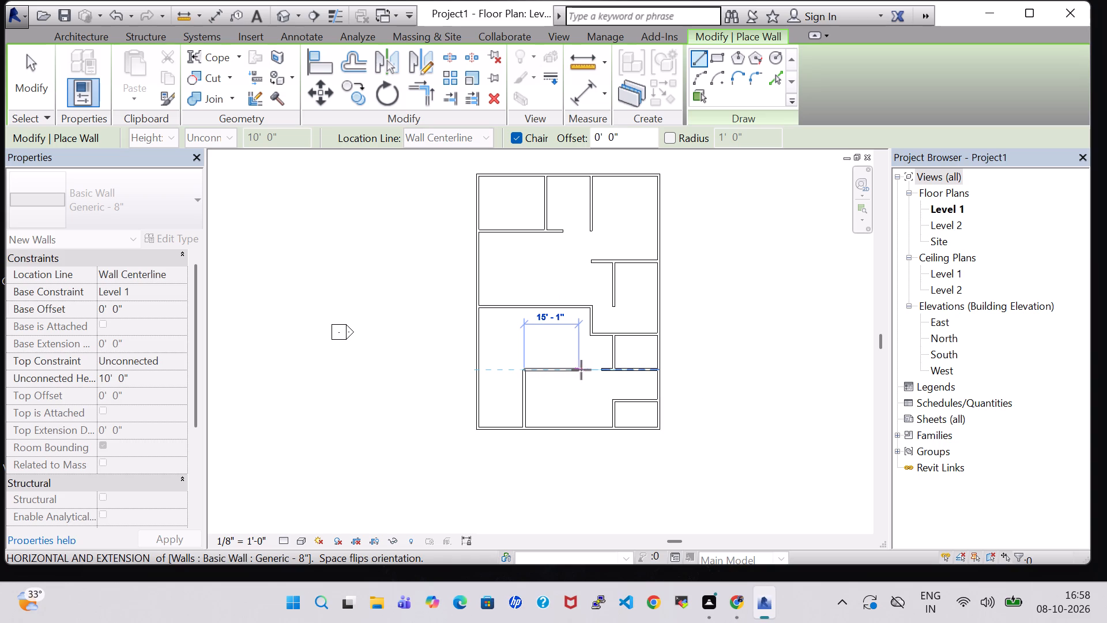
left_click(591, 372)
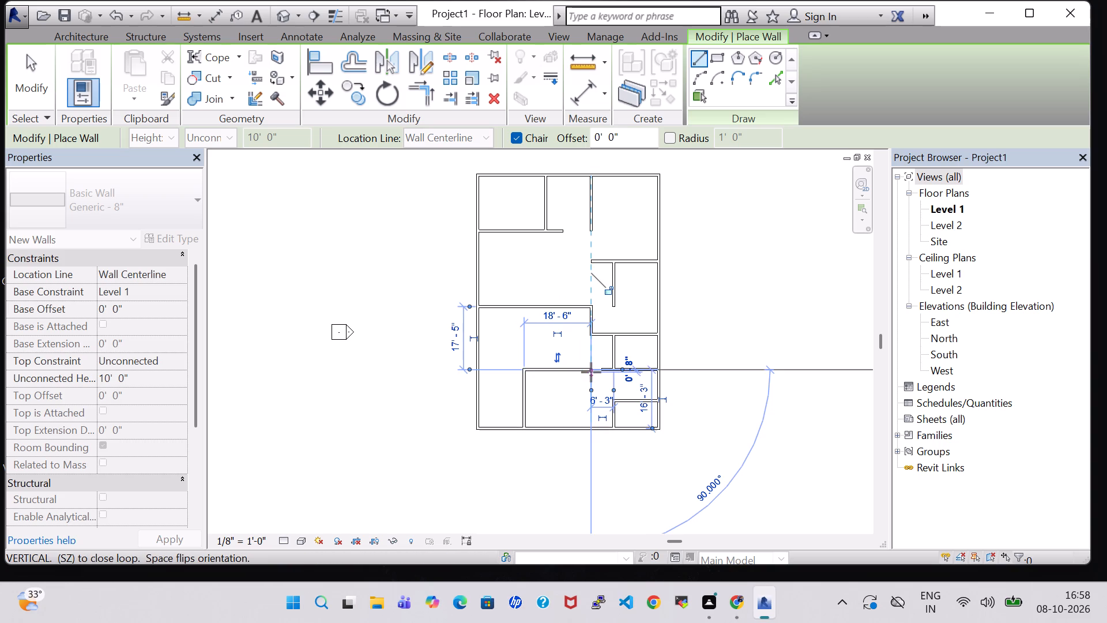
left_click(587, 401)
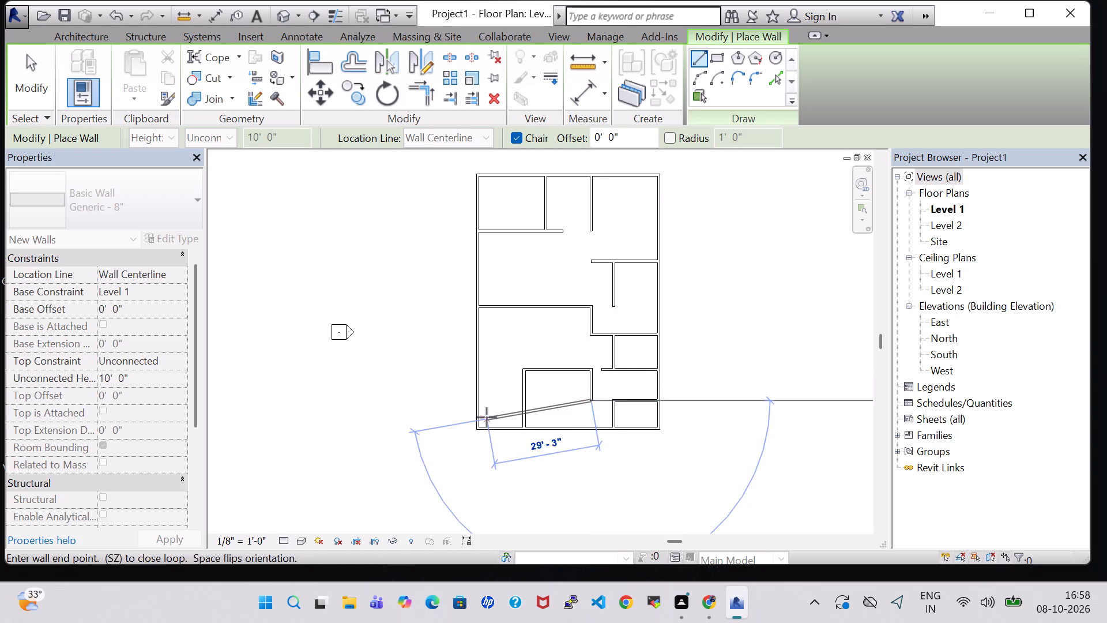
scroll(532, 406, "up", 5)
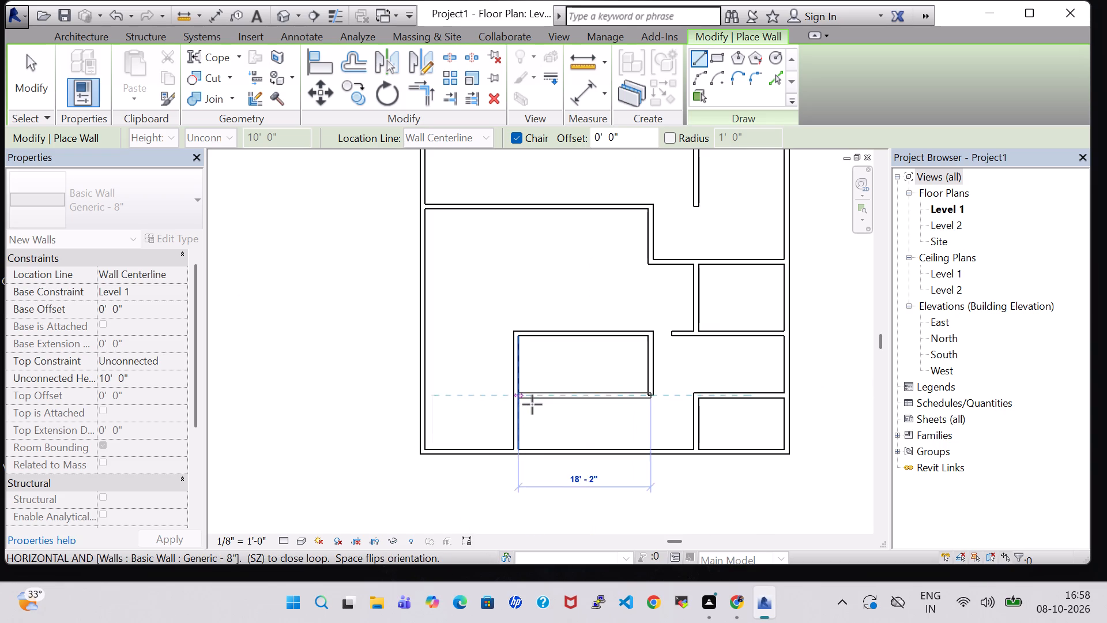
left_click(515, 397)
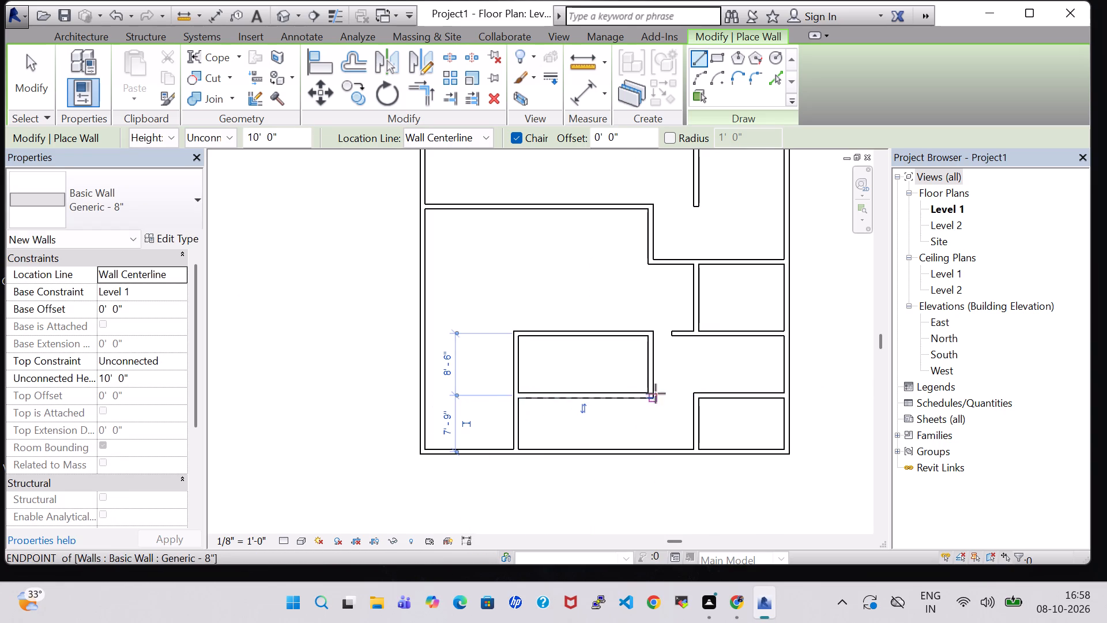
Close the gap between the lower-right corner room's upper-left corner and the new room's lower-right corner with a horizontal wall.
left_click(696, 399)
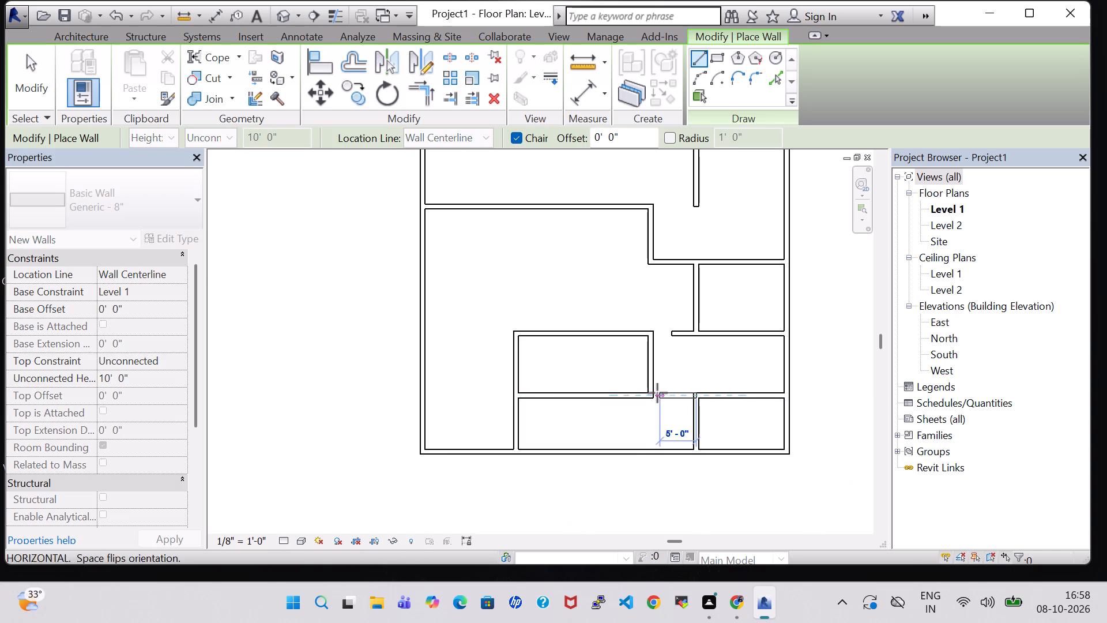
left_click(657, 393)
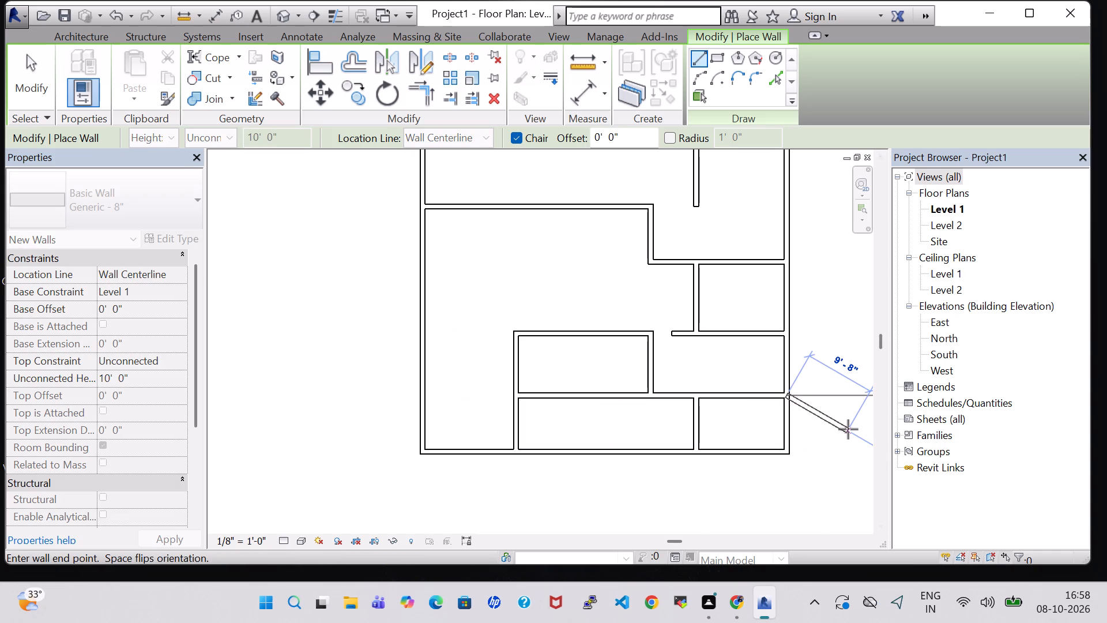
key("Escape")
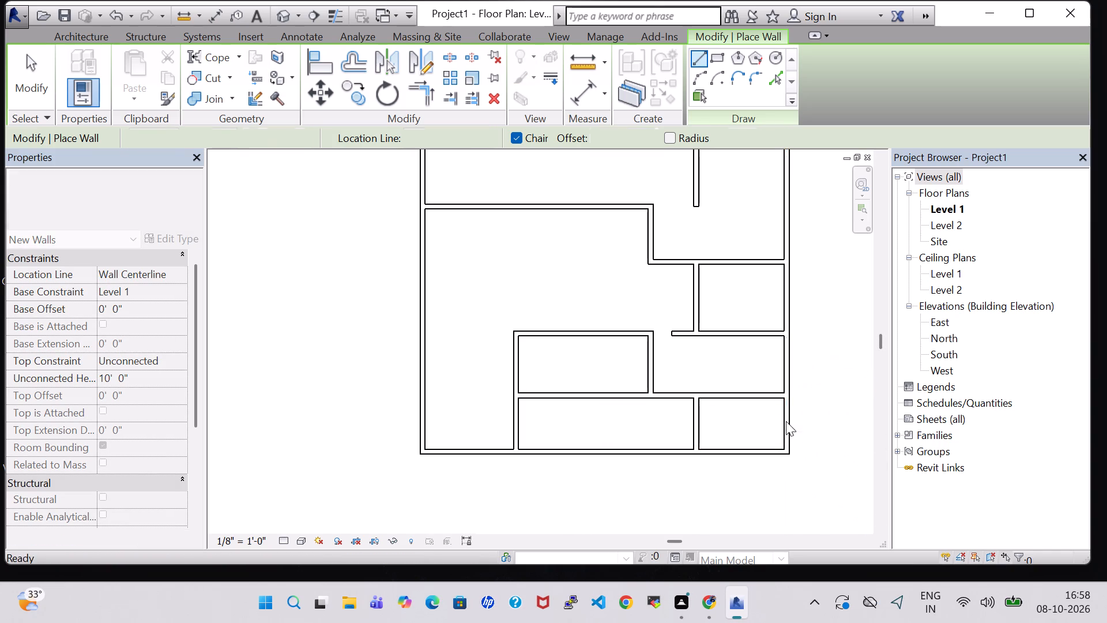
key("Escape")
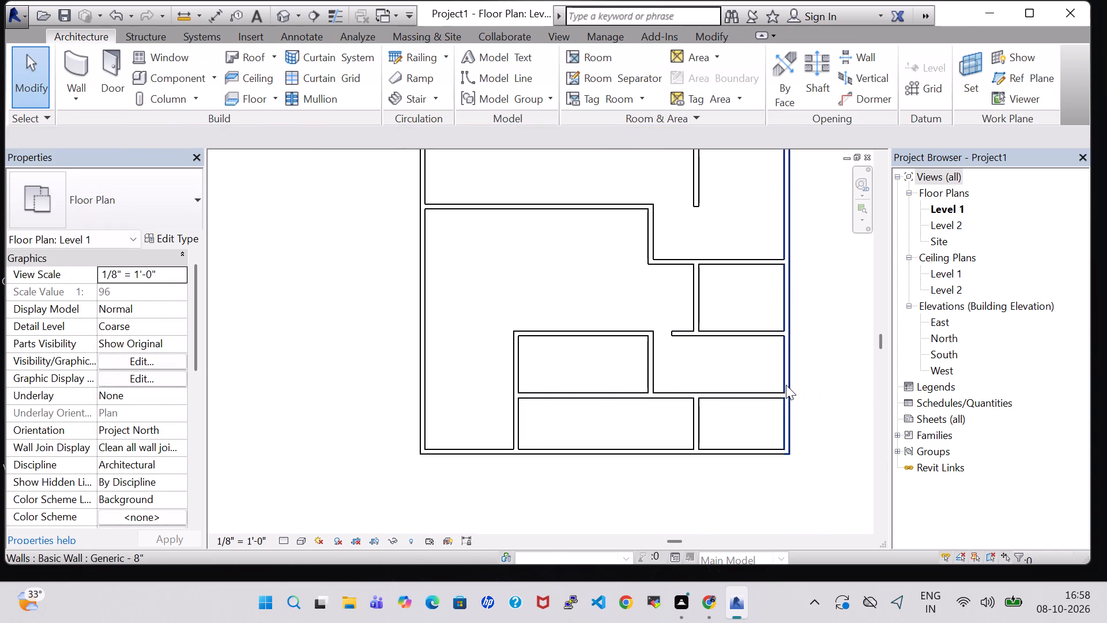
Shift the vertical wall of the small room below the stepped wall to the right, to 9'-5" from the right outer wall.
middle_click_drag(805, 358, 793, 418)
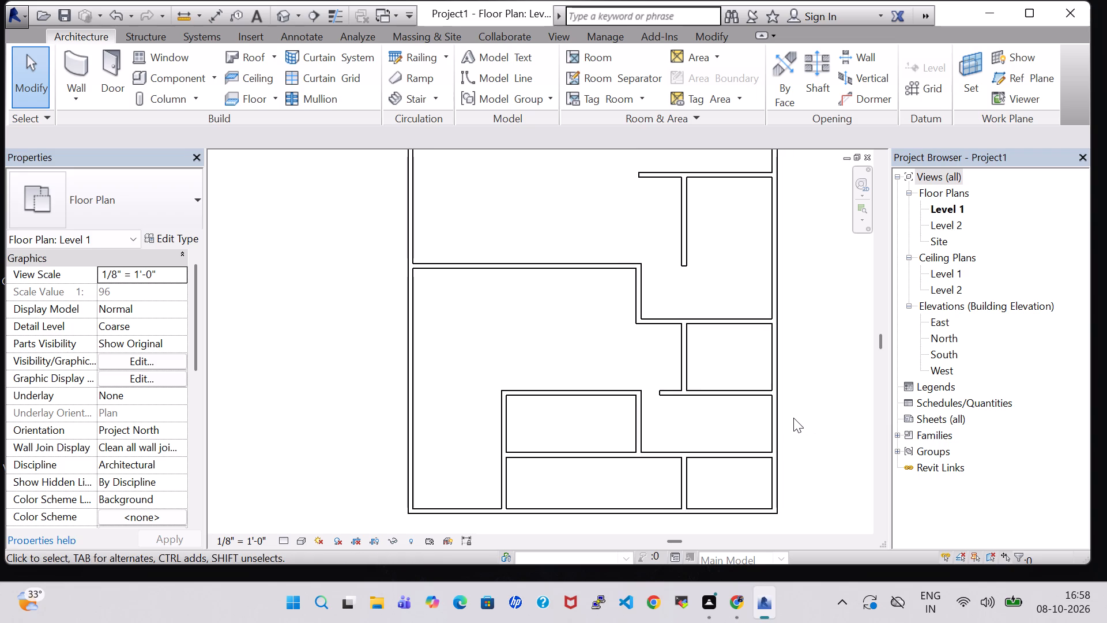
left_click(683, 356)
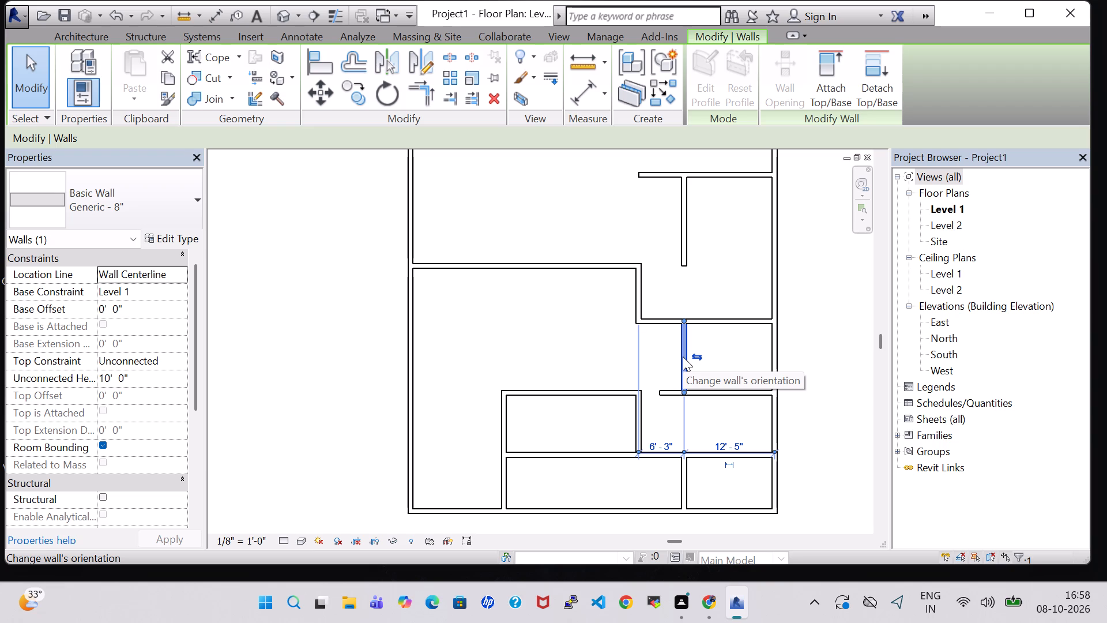
key("Right")
key("Right")
key("Right")
key("Right")
key("Right")
key("Right")
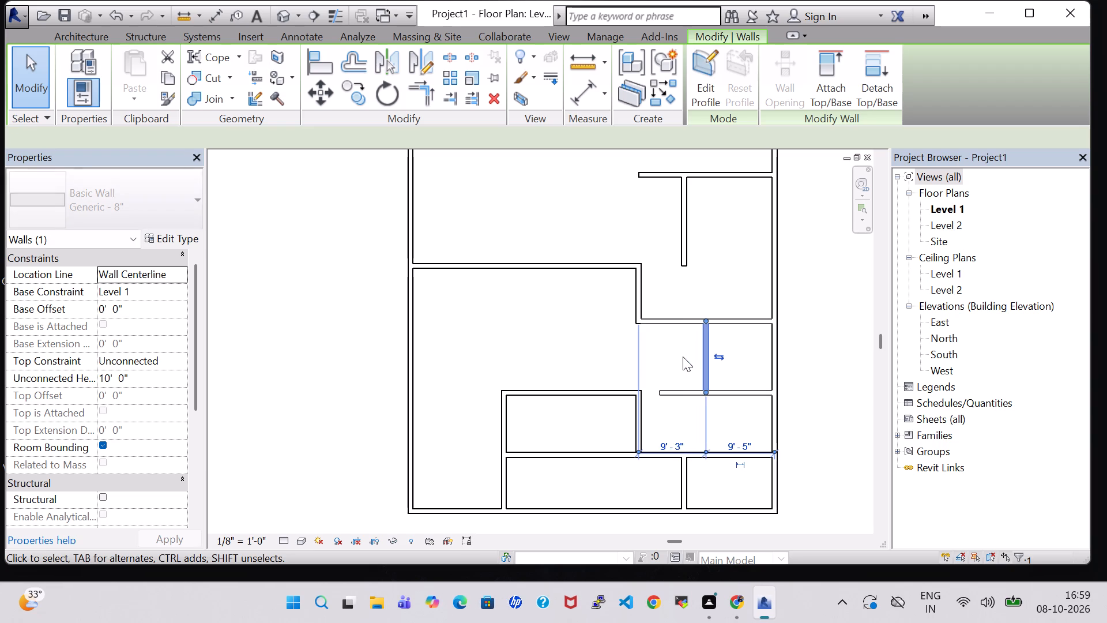
Shift the free-ended vertical wall above the stepped wall to the right, to 9'-3" from the step, in line with the wall below.
left_click(683, 232)
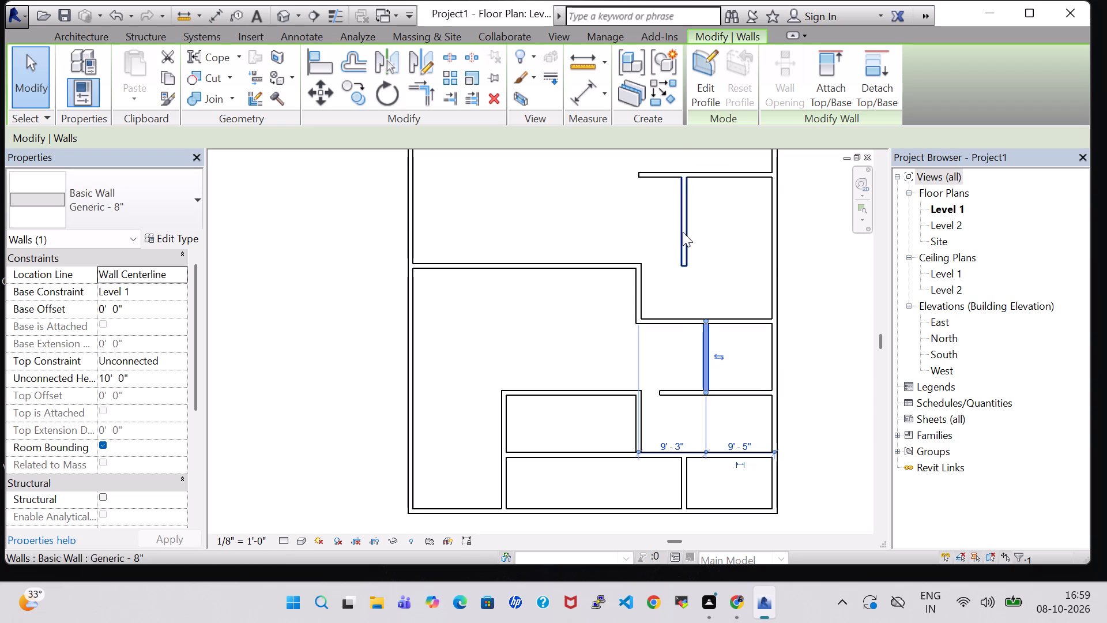
key("Right")
key("Right")
key("Right")
key("Right")
key("Right")
key("Right")
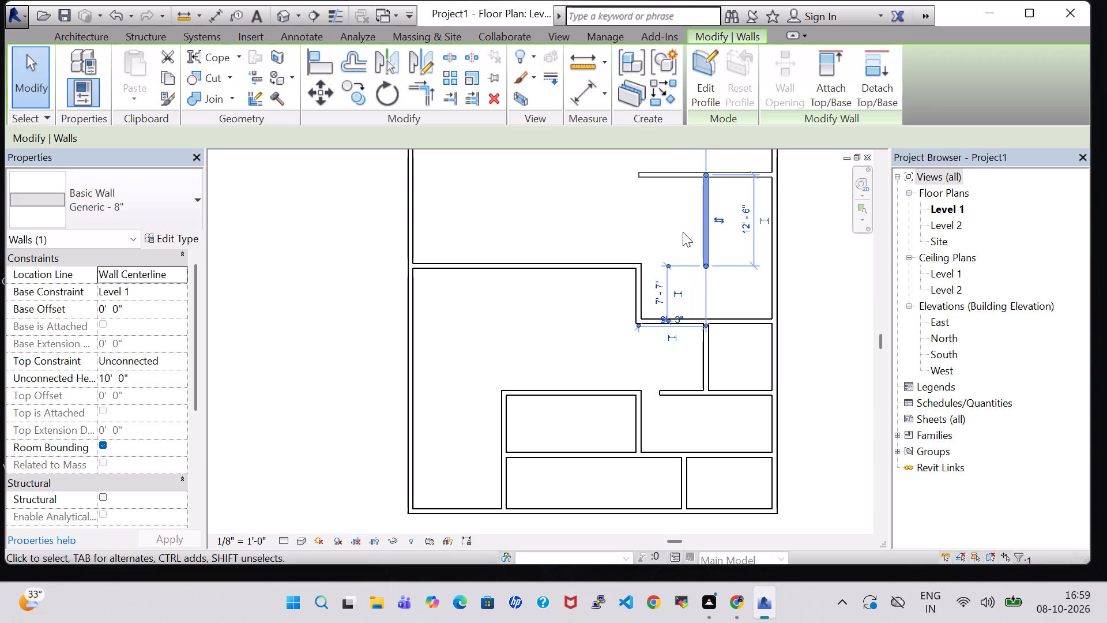
left_click(799, 283)
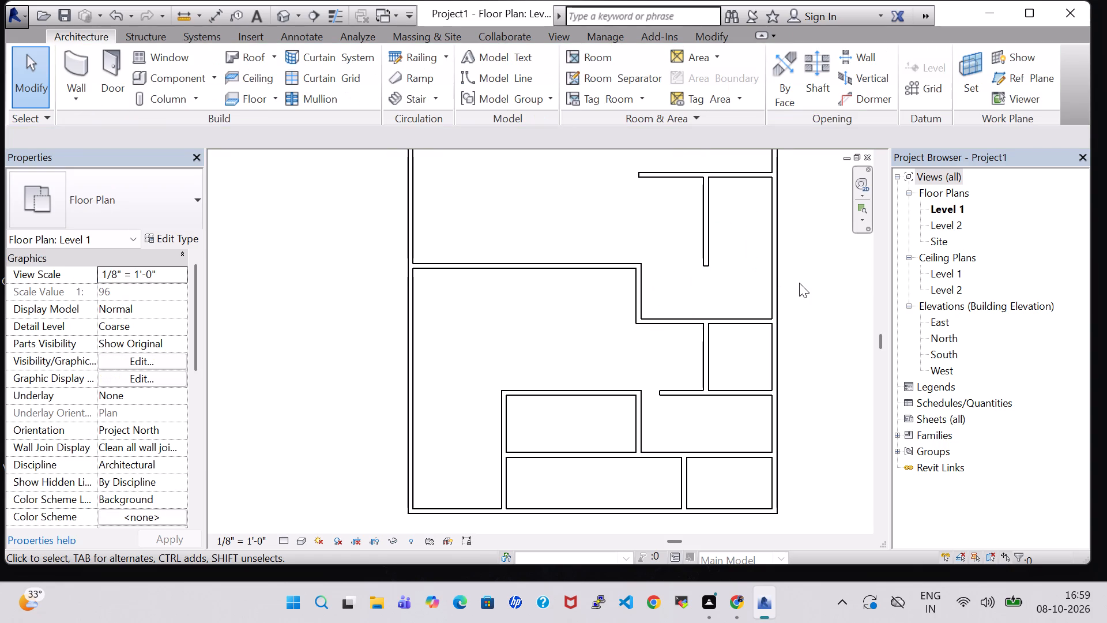
Enclose a room below the stepped wall at the left outer wall with a vertical wall about 10'-6" long, aligned with the lower vertical wall, and a horizontal wall.
scroll(799, 283, "down", 3)
middle_click_drag(799, 283, 688, 350)
scroll(688, 350, "down", 1)
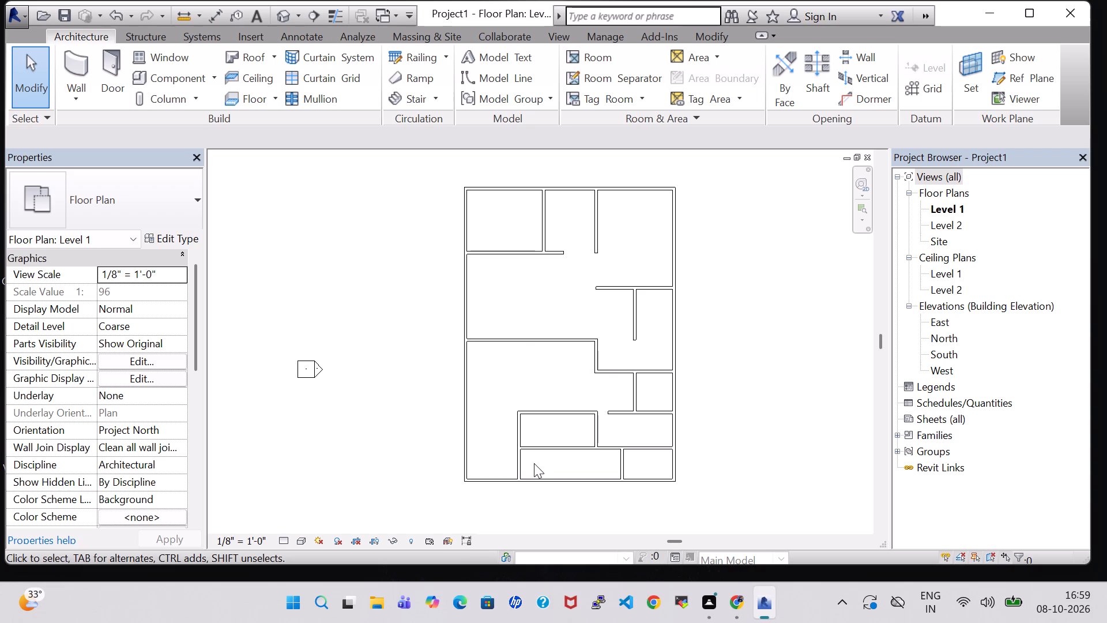
left_click(73, 53)
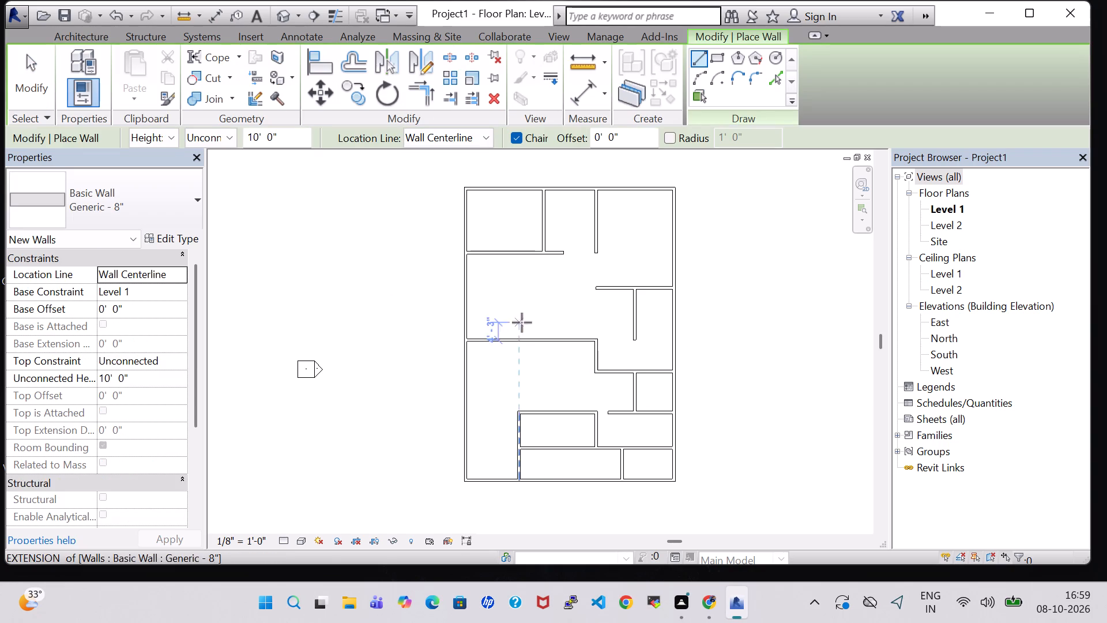
left_click(519, 341)
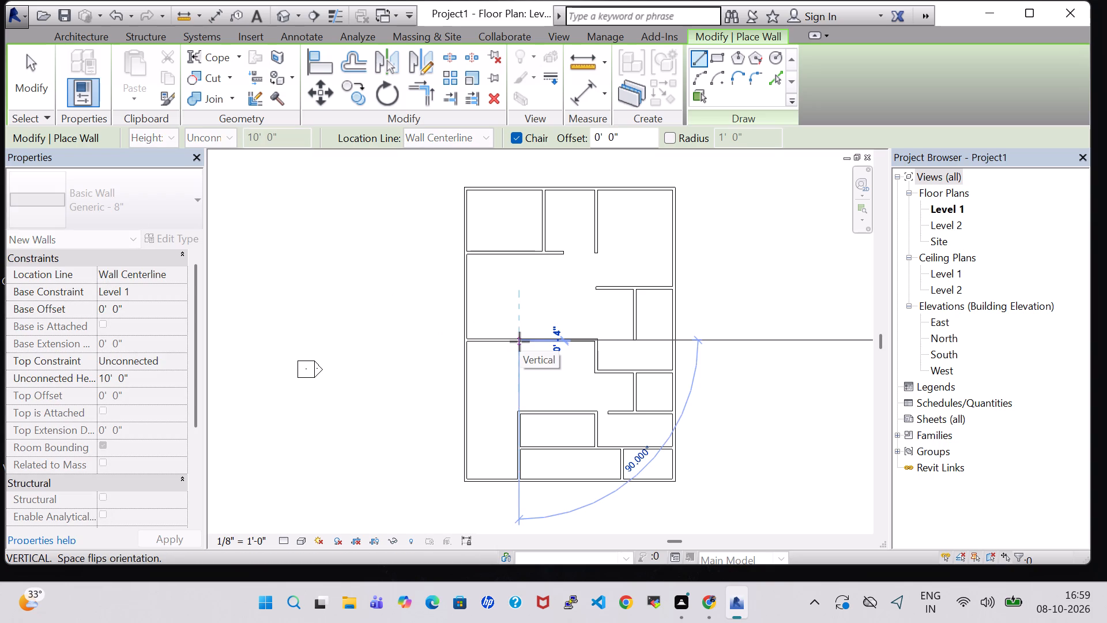
left_click(522, 384)
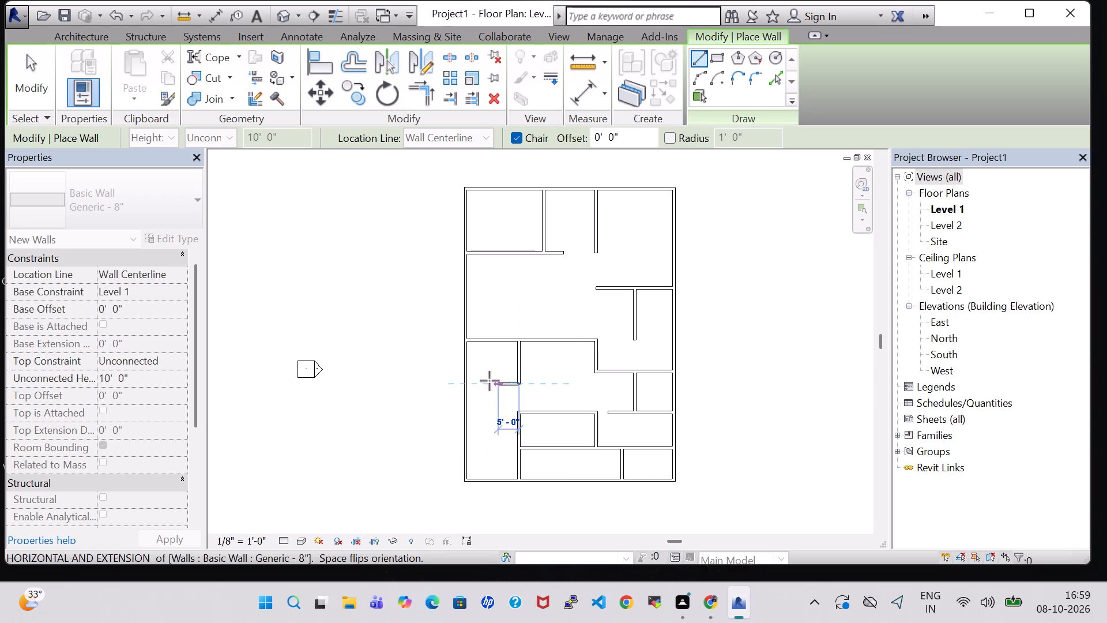
left_click(463, 379)
key("Escape")
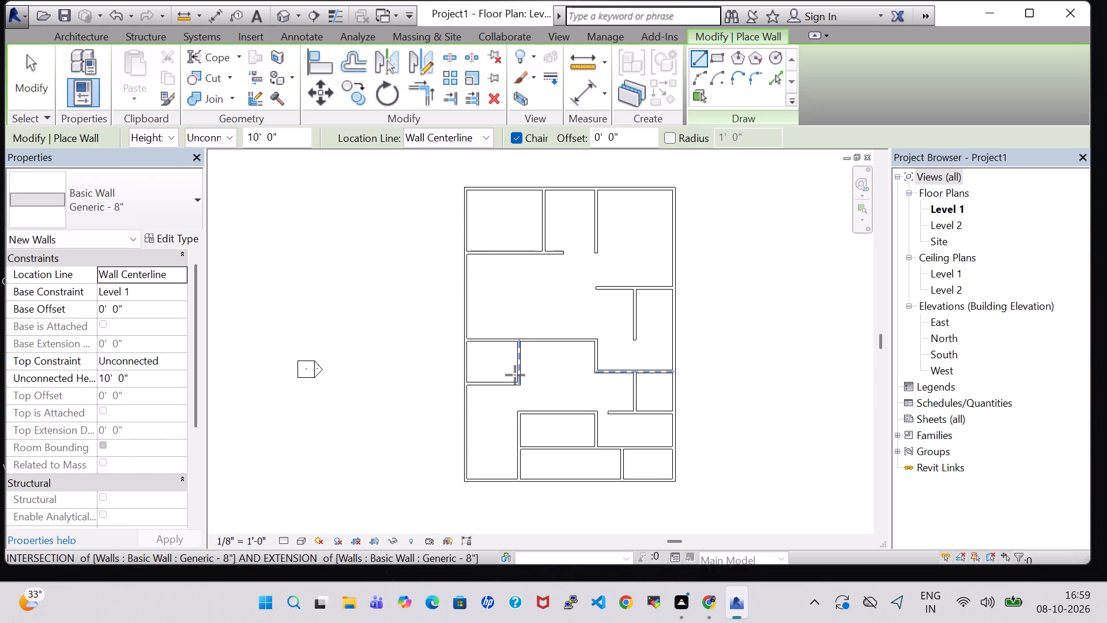
key("Escape")
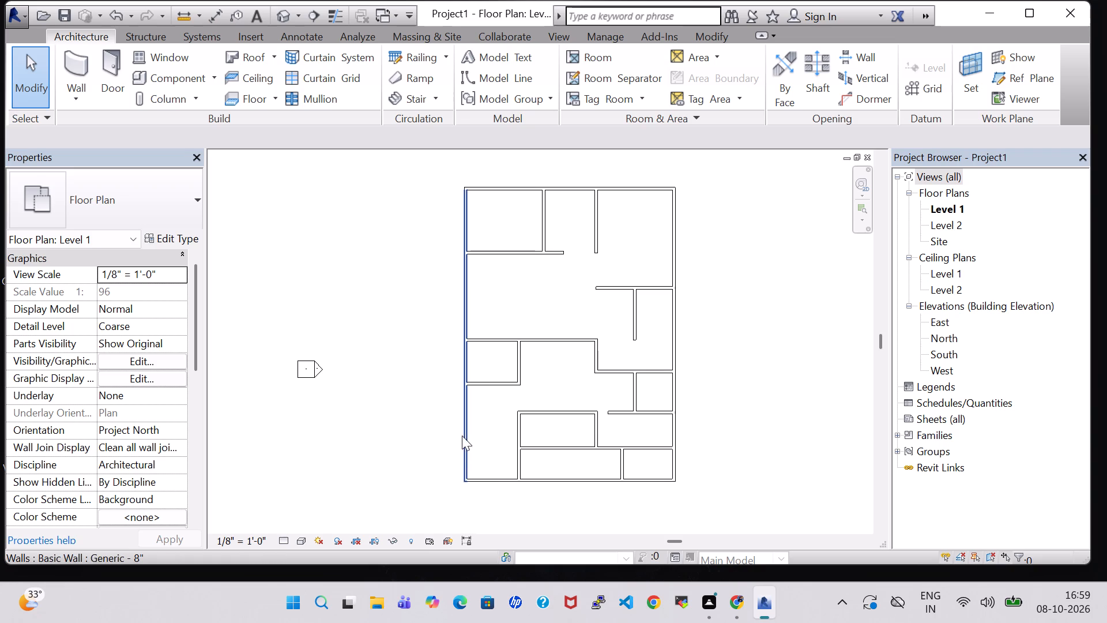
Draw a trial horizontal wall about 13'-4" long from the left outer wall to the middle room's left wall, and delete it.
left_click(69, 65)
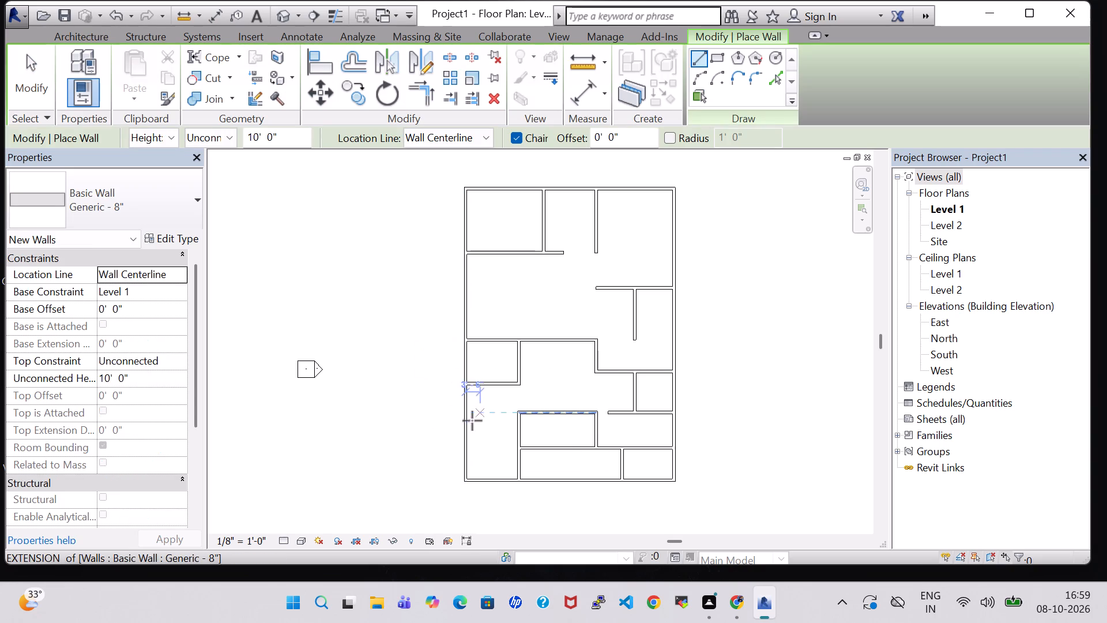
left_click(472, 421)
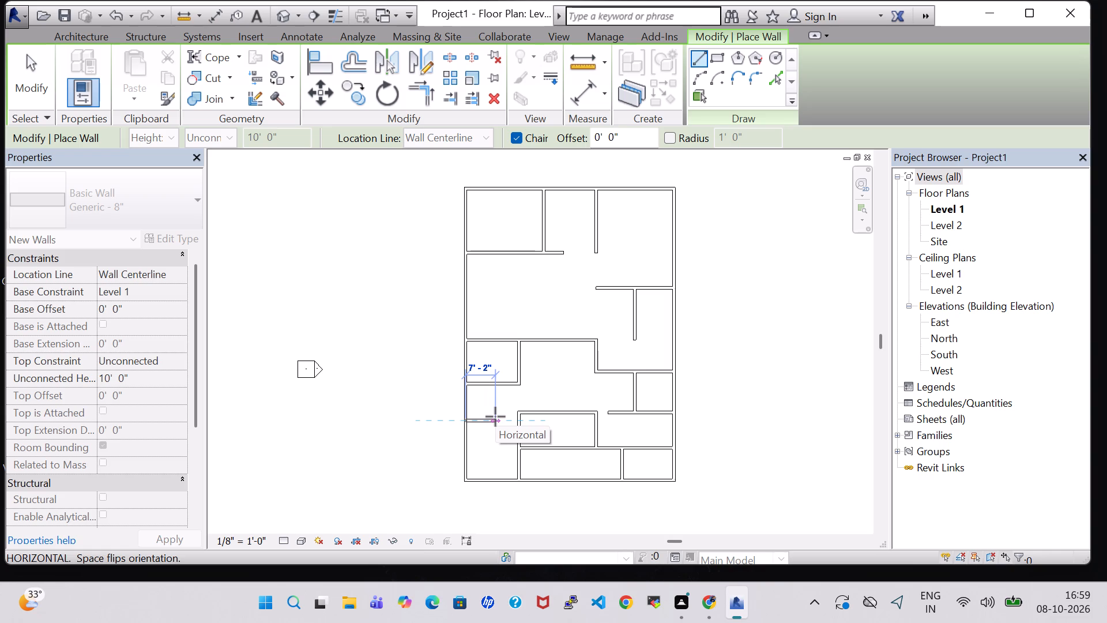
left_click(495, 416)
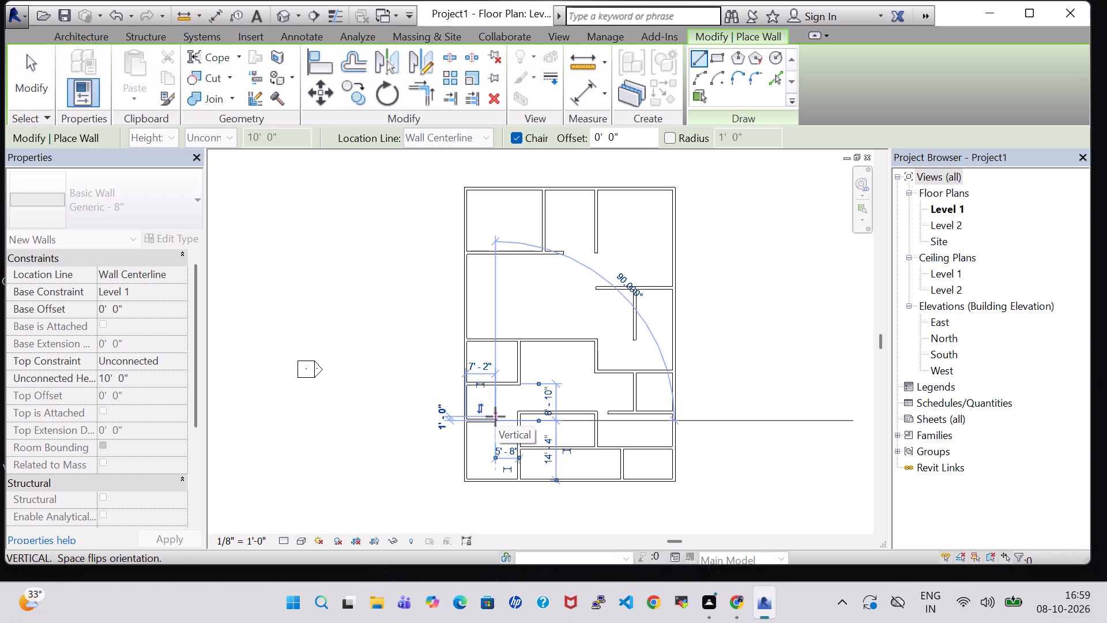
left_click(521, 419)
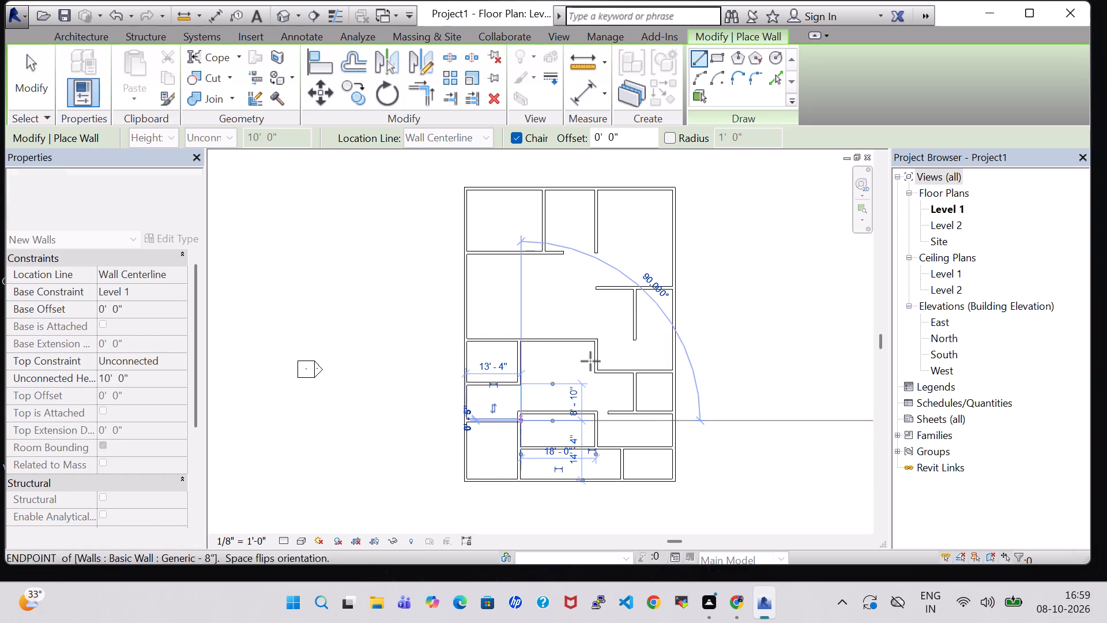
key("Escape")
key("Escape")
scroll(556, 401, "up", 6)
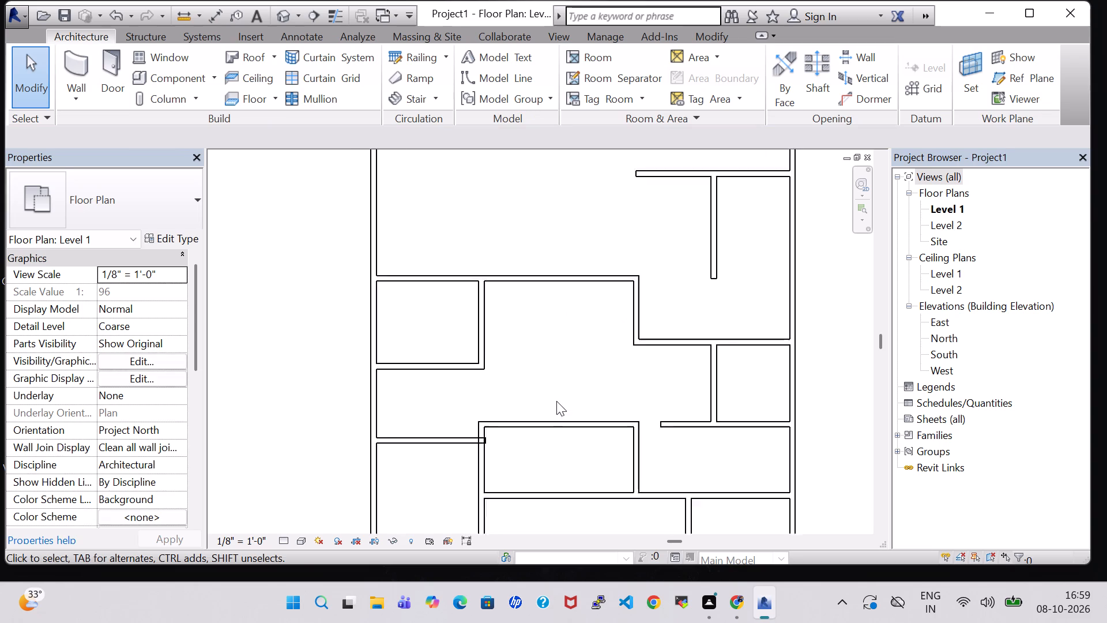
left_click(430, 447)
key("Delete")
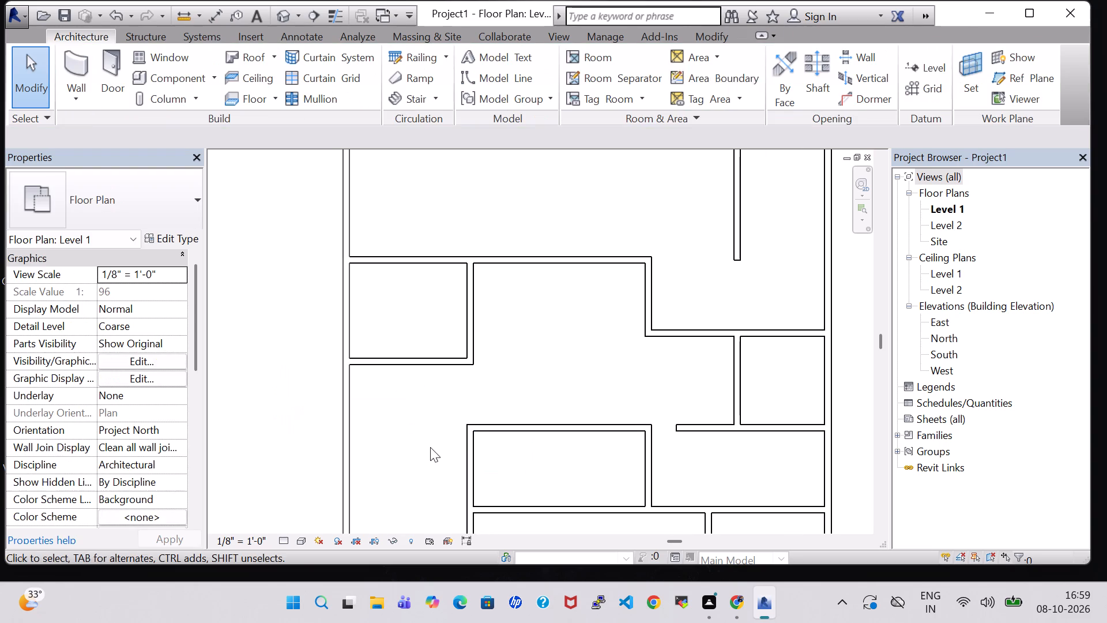
Draw a horizontal wall from the lower vertical wall to the left outer wall, about 11'-9" below the small left room's bottom wall.
left_click(82, 68)
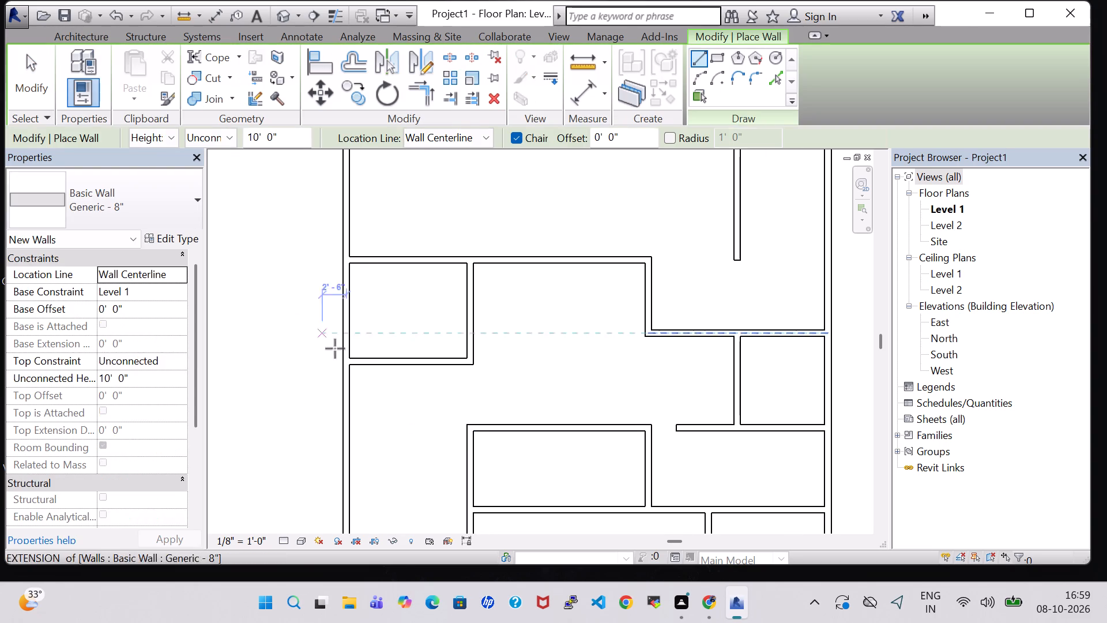
left_click(474, 475)
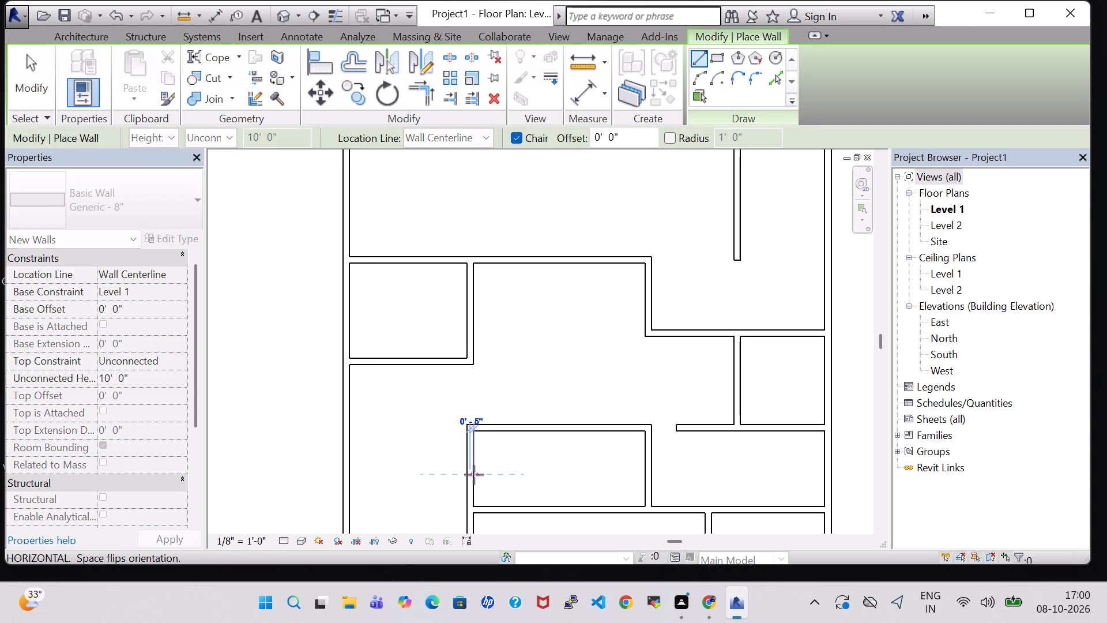
left_click(347, 475)
key("Escape")
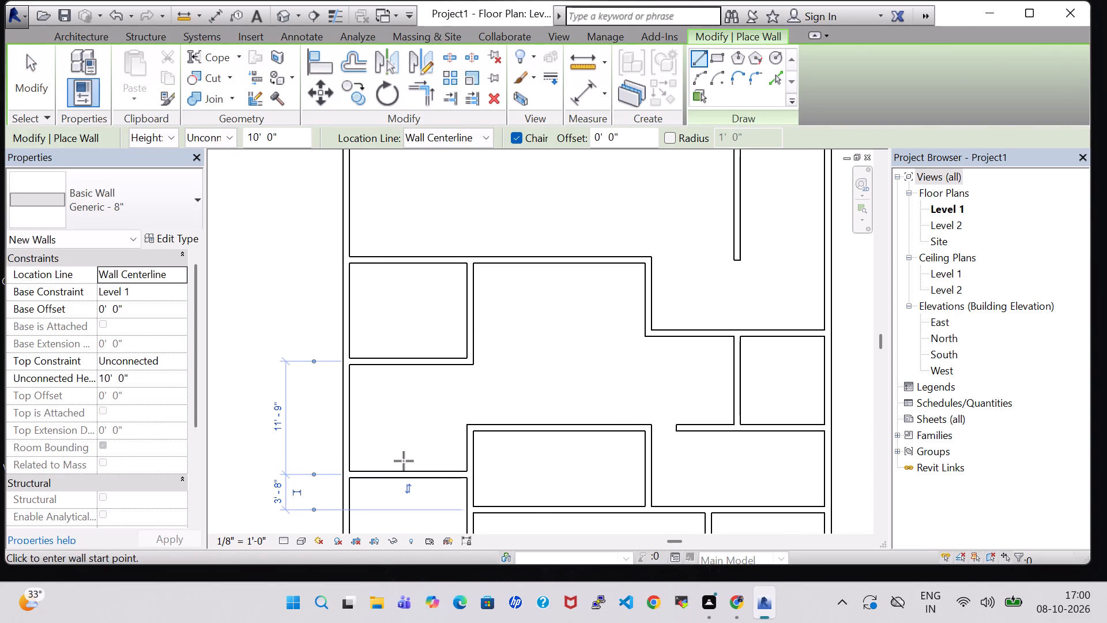
key("Escape")
Split the bottom outer wall at the lower-left end of the wide middle bottom room, in line with its left wall's inner face.
scroll(405, 430, "down", 3)
middle_click_drag(405, 430, 417, 384)
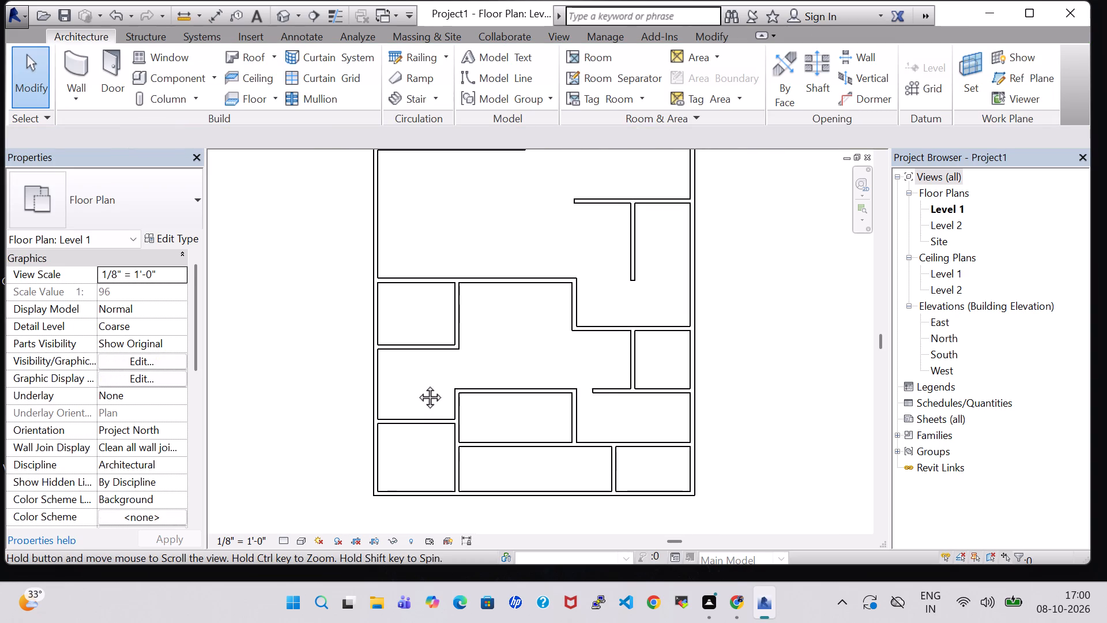
middle_click_drag(417, 384, 417, 382)
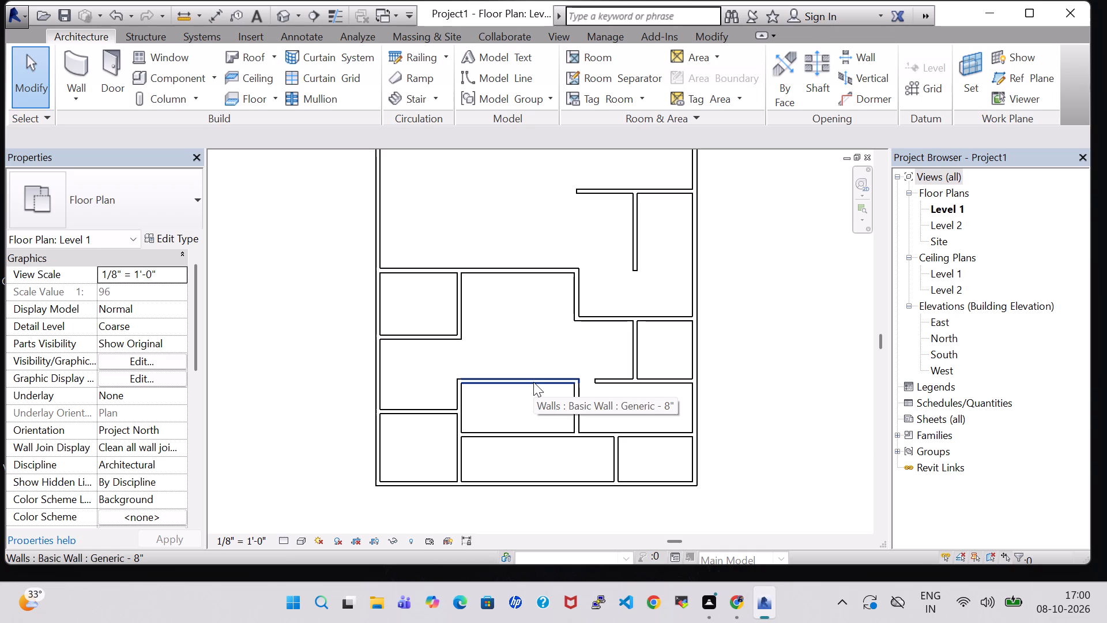
left_click(611, 73)
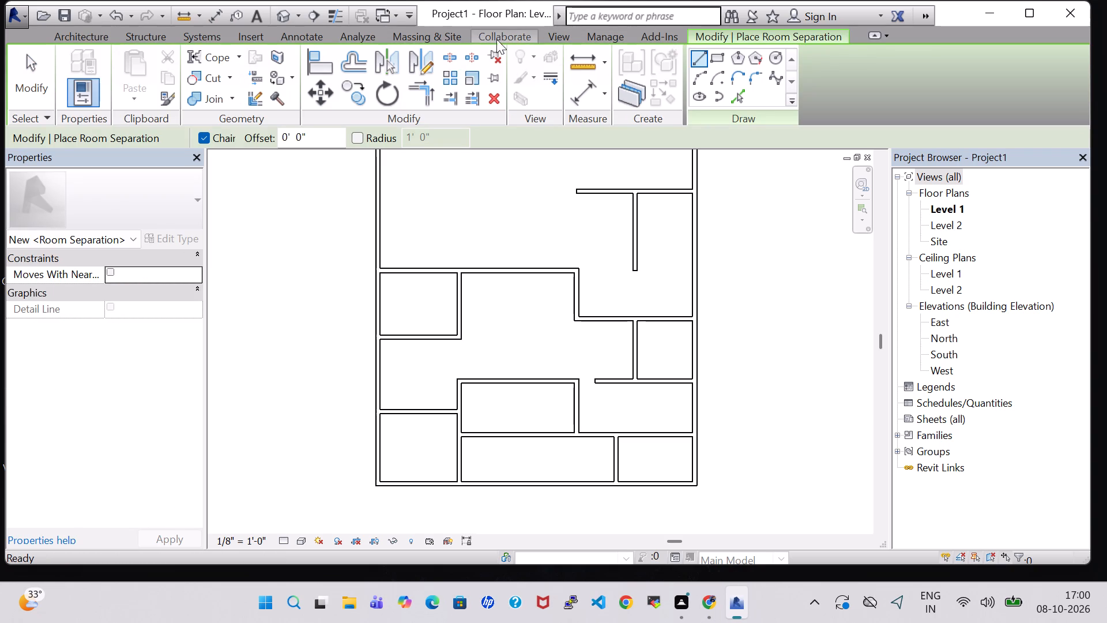
left_click(455, 56)
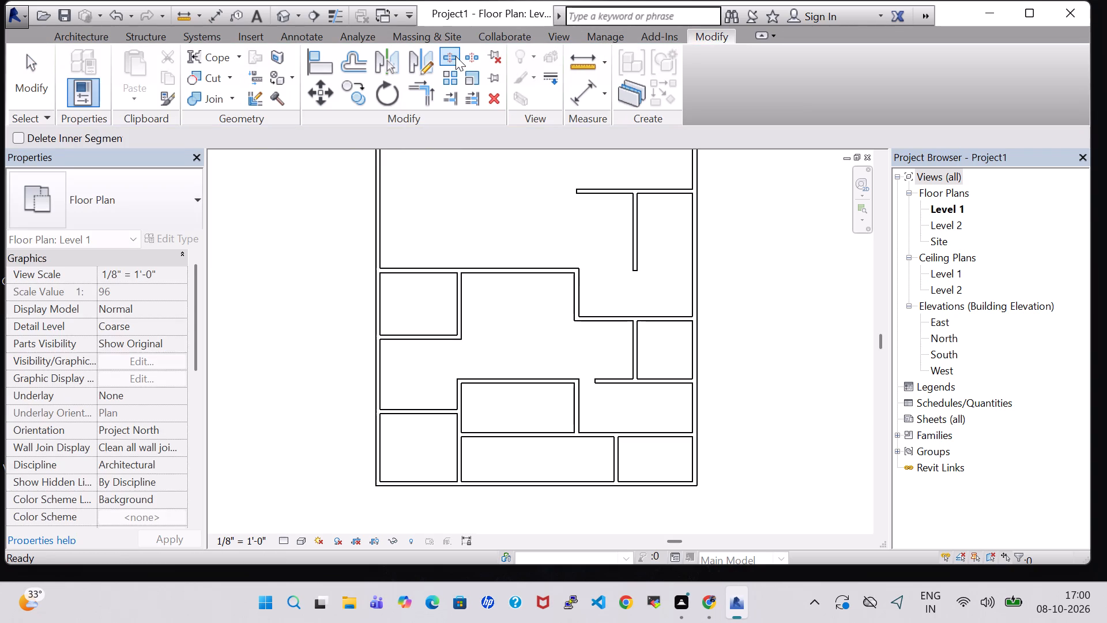
scroll(596, 622, "up", 5)
scroll(453, 479, "up", 4)
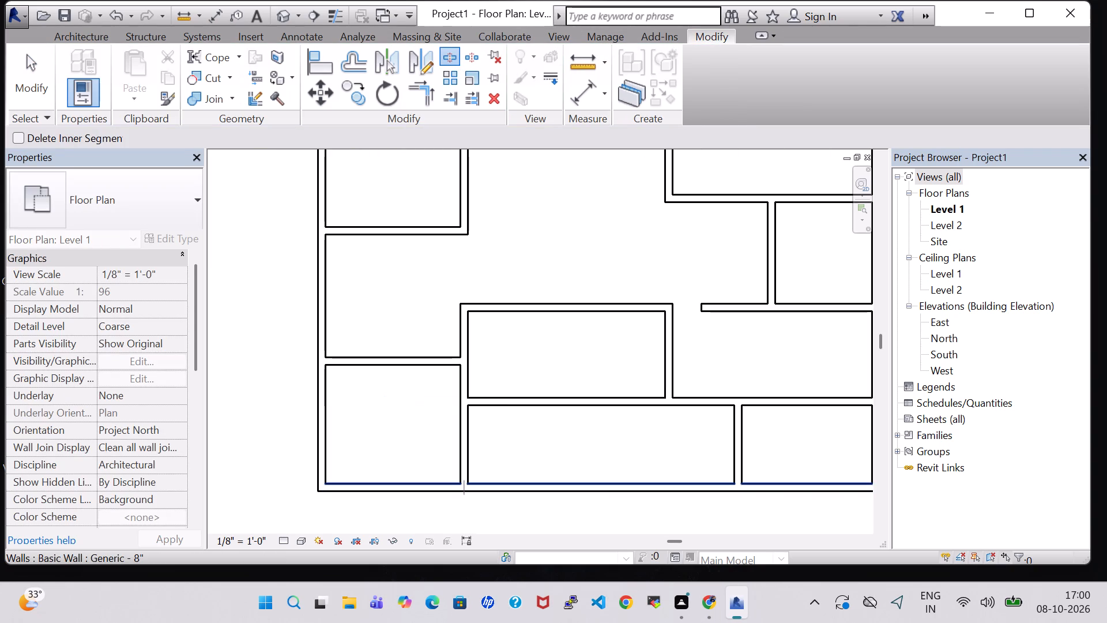
scroll(462, 483, "up", 6)
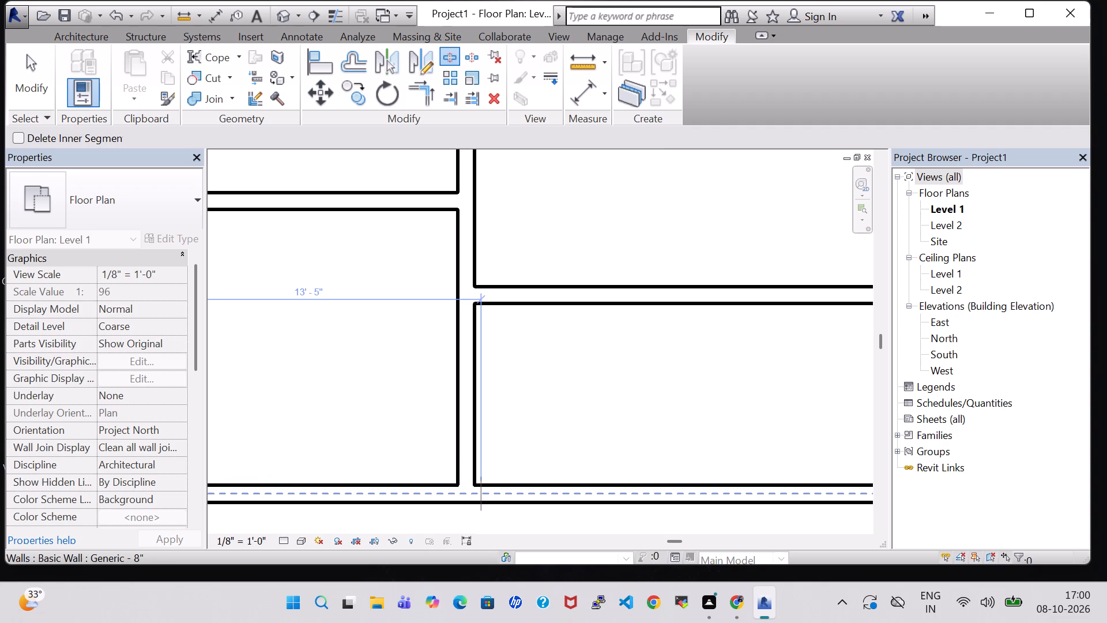
scroll(476, 496, "up", 5)
left_click(476, 496)
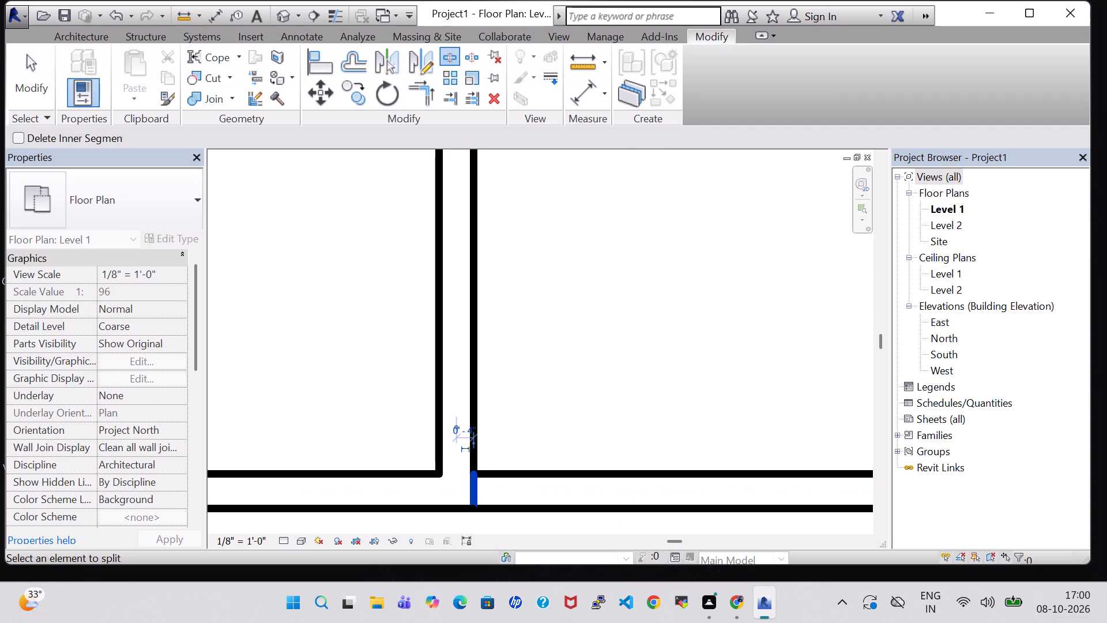
Split the bottom outer wall at the wide middle bottom room's right wall face and delete the wall segment between the two splits.
middle_click_drag(628, 502, 315, 479)
scroll(348, 477, "down", 2)
scroll(513, 461, "down", 3)
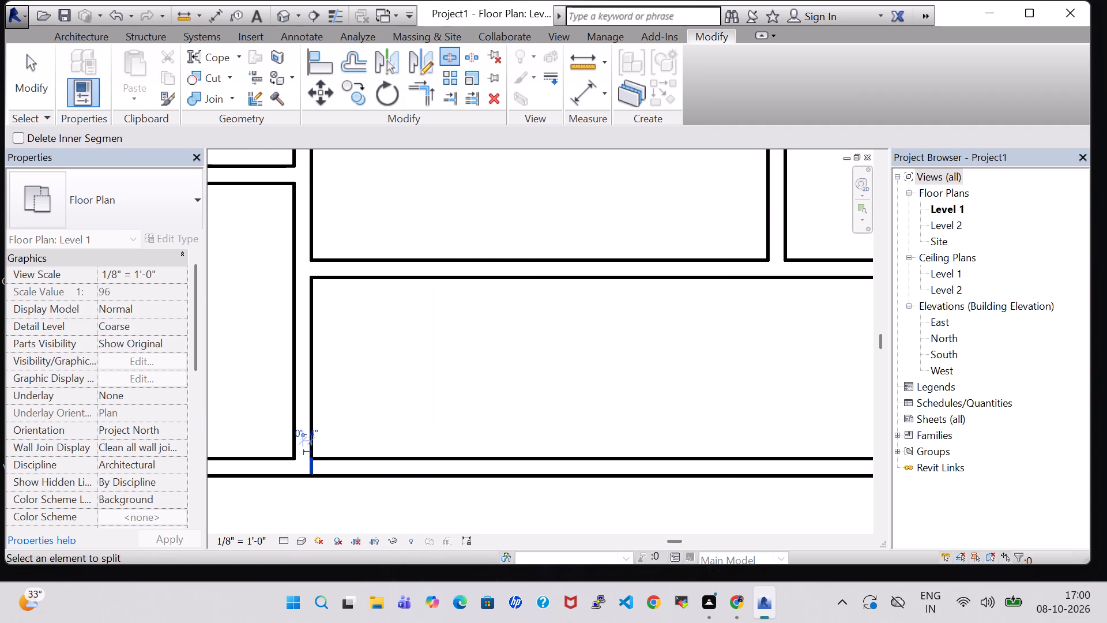
middle_click_drag(720, 452, 490, 446)
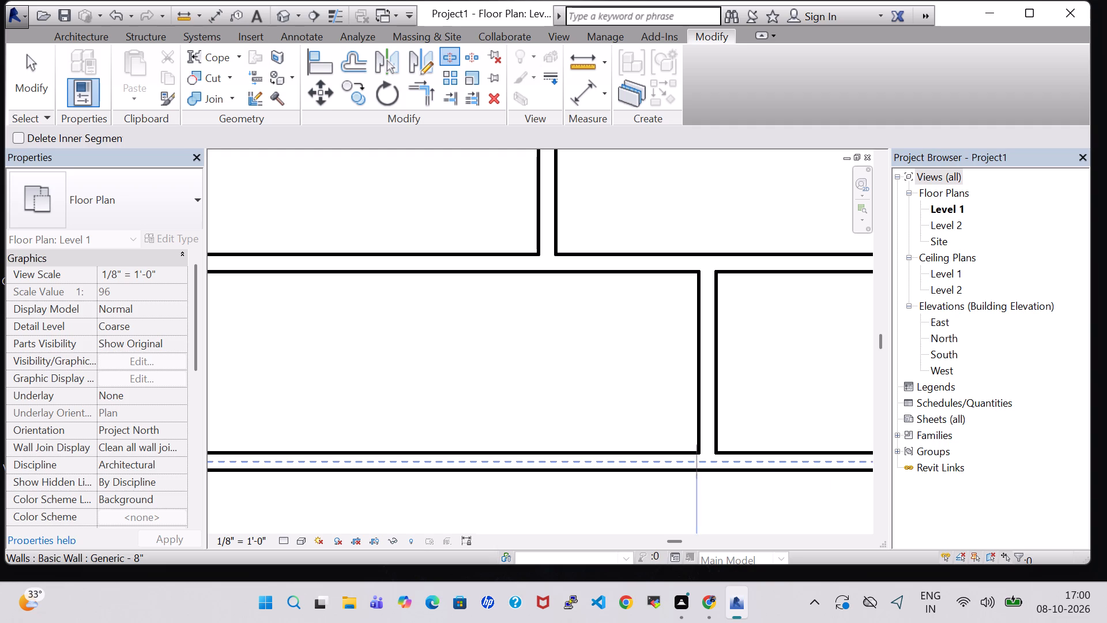
scroll(694, 463, "up", 5)
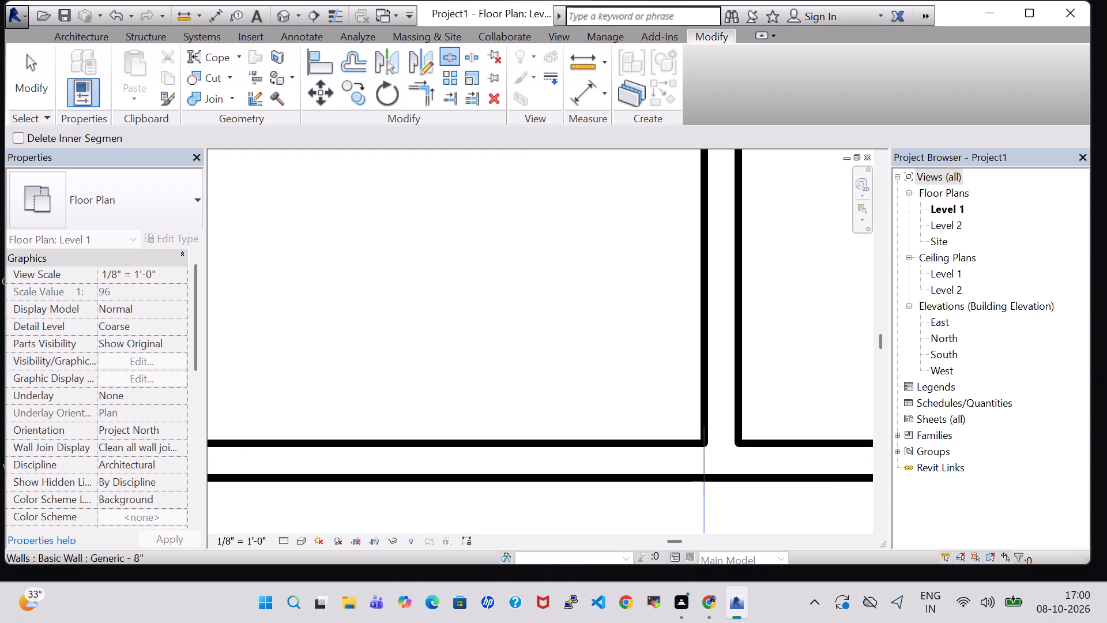
left_click(704, 447)
key("Escape")
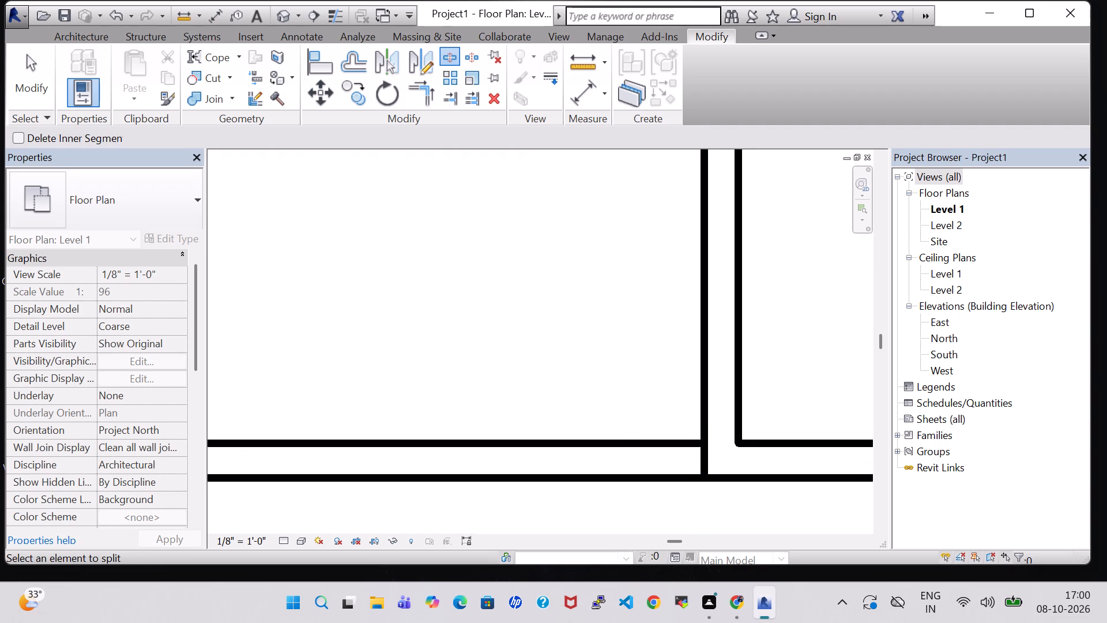
key("Escape")
left_click(624, 463)
key("Delete")
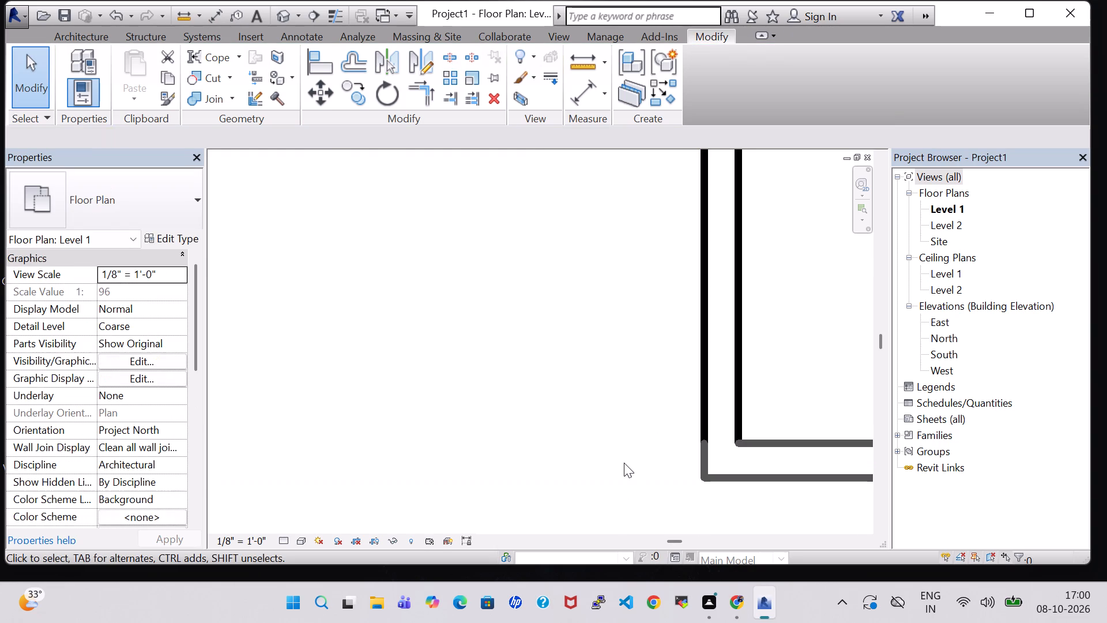
Draw a room separation line across the open bottom side of the wide middle room, between the two outer wall corners.
scroll(624, 463, "down", 9)
middle_click_drag(559, 403, 576, 402)
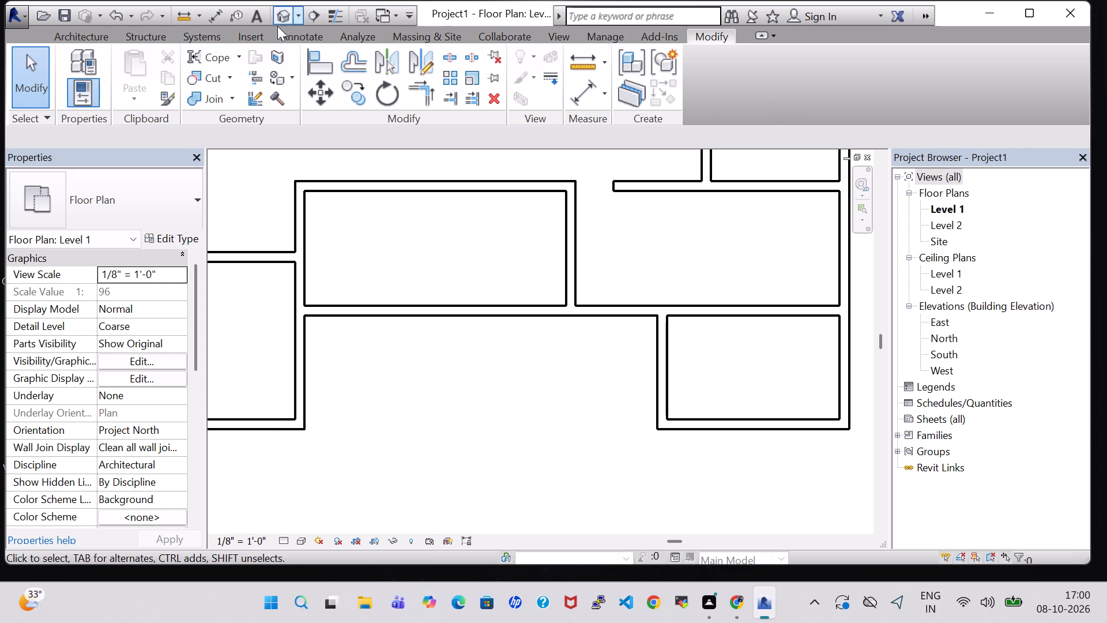
left_click(58, 34)
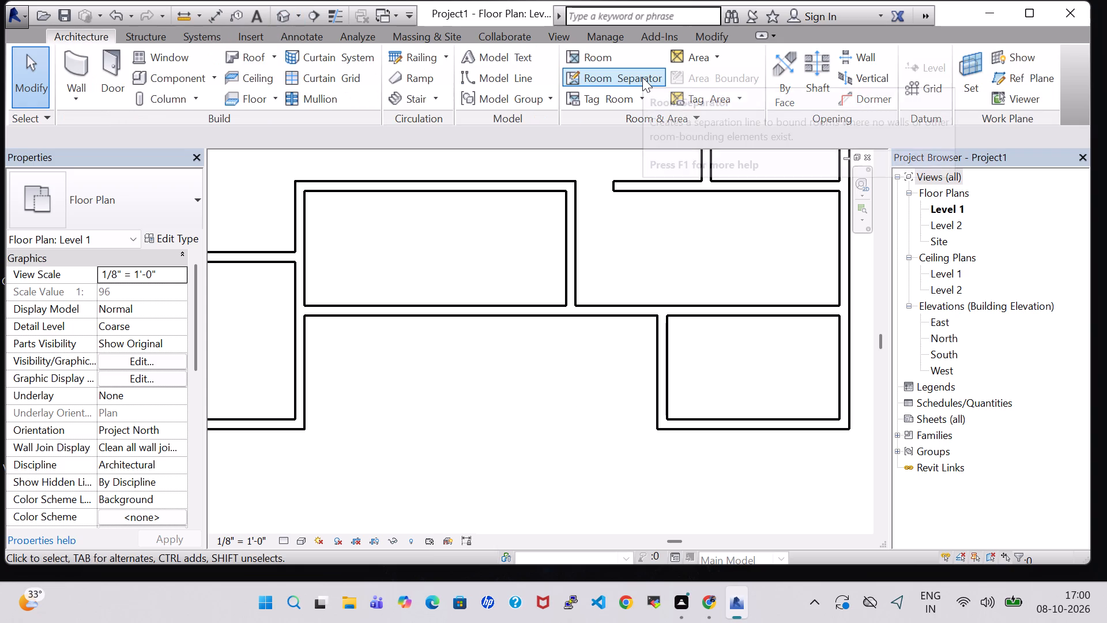
left_click(642, 84)
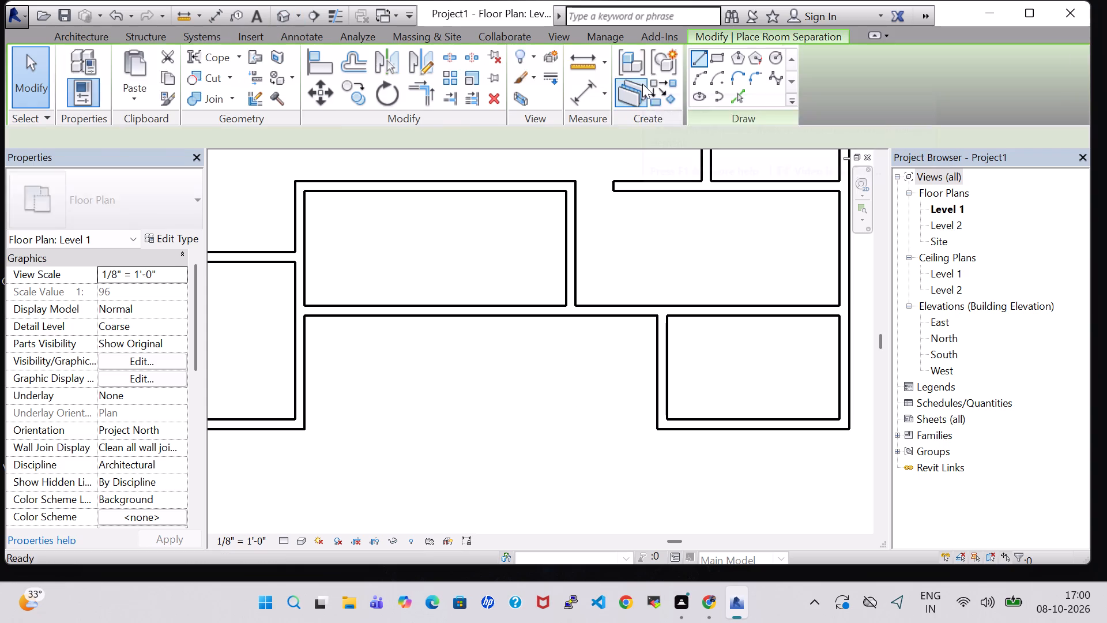
left_click(304, 433)
left_click(654, 432)
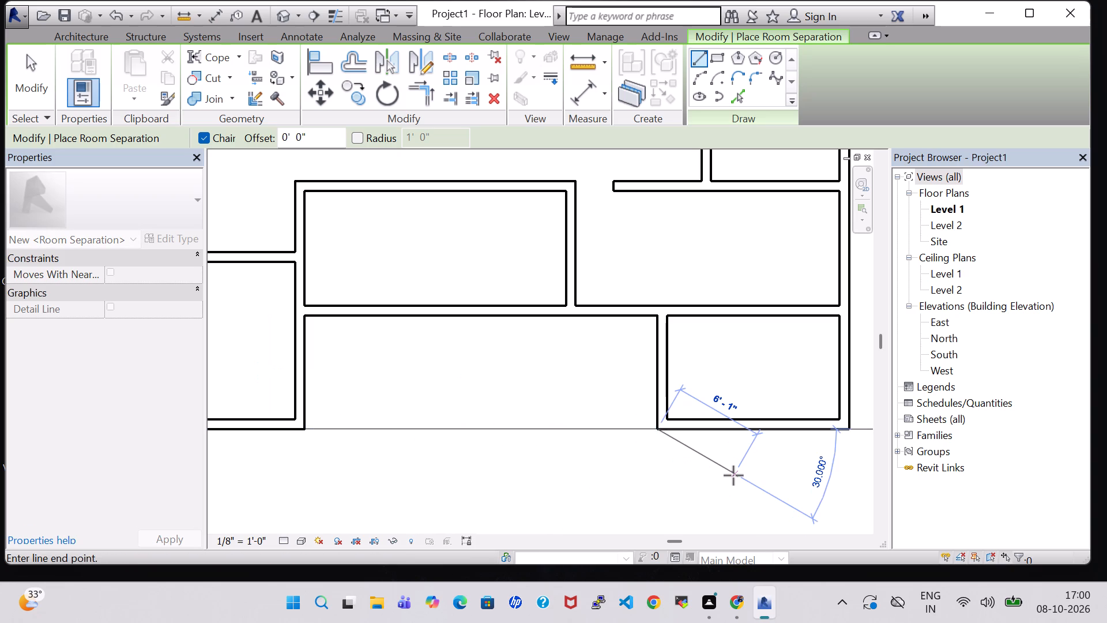
key("Escape")
key("Escape")
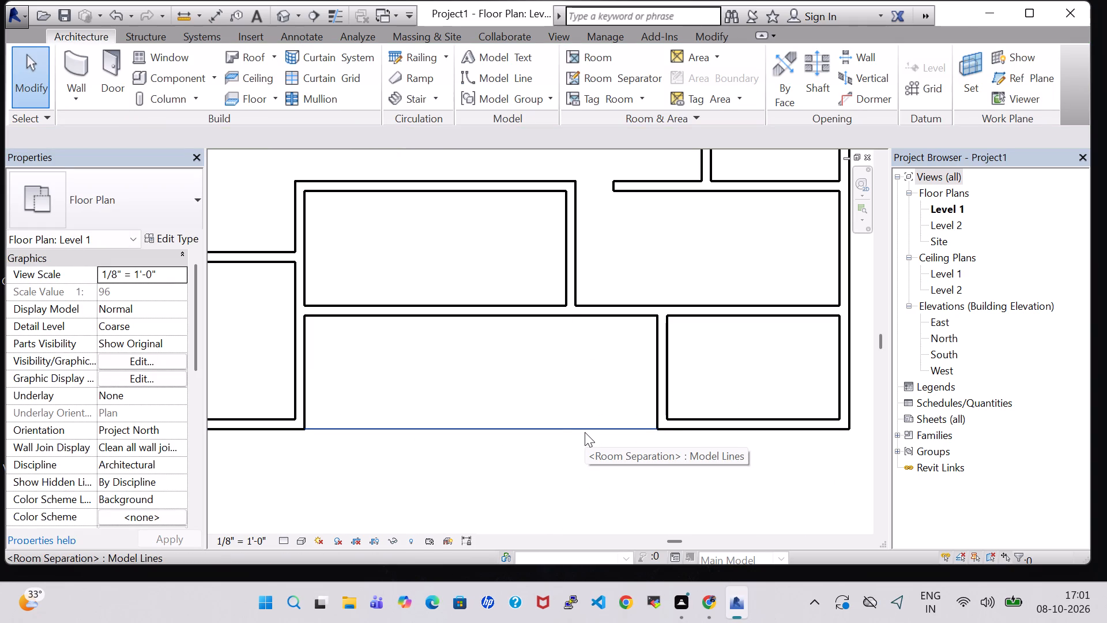
Split the stepped wall above the small right-hand room about 7'-11" and 2' from the right outer wall, and delete the segment between.
middle_click_drag(494, 364, 496, 364)
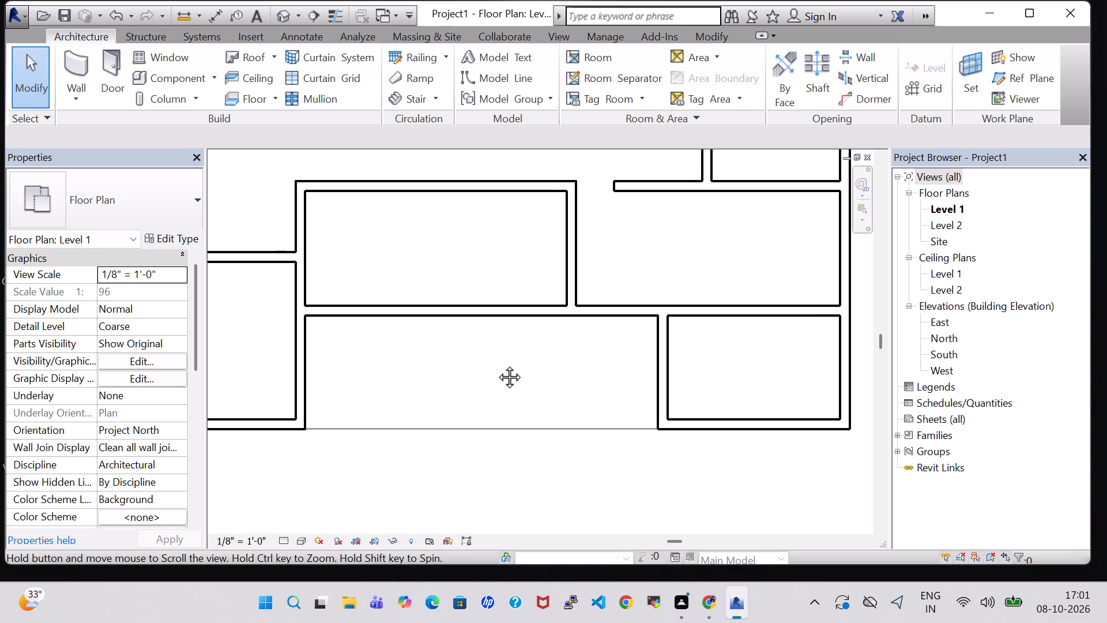
middle_click_drag(496, 364, 497, 411)
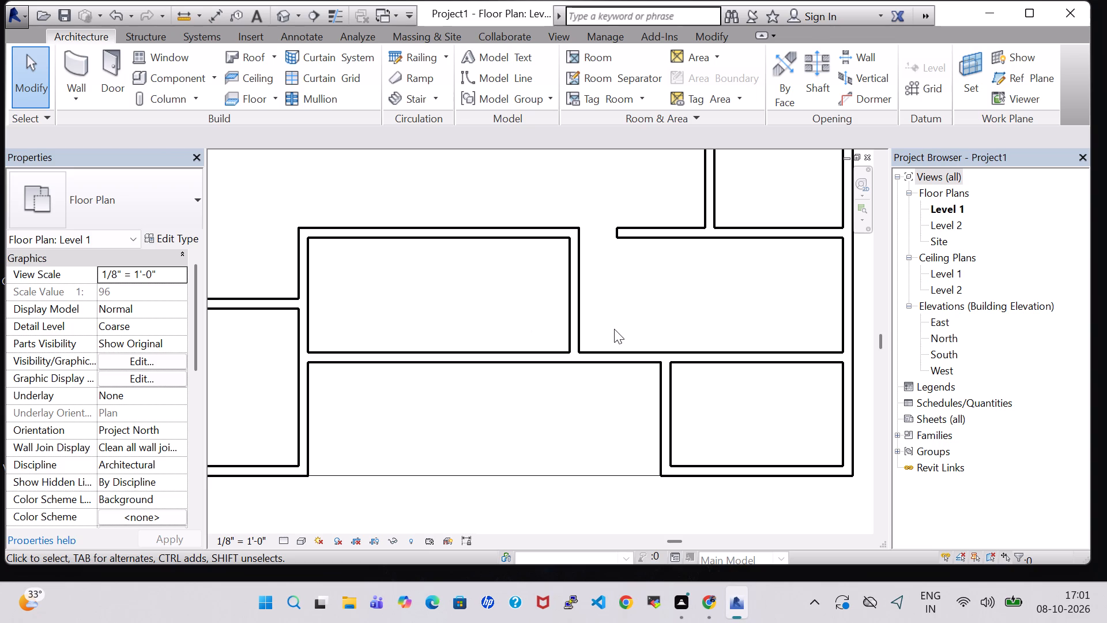
middle_click_drag(658, 272, 603, 366)
scroll(649, 292, "down", 1)
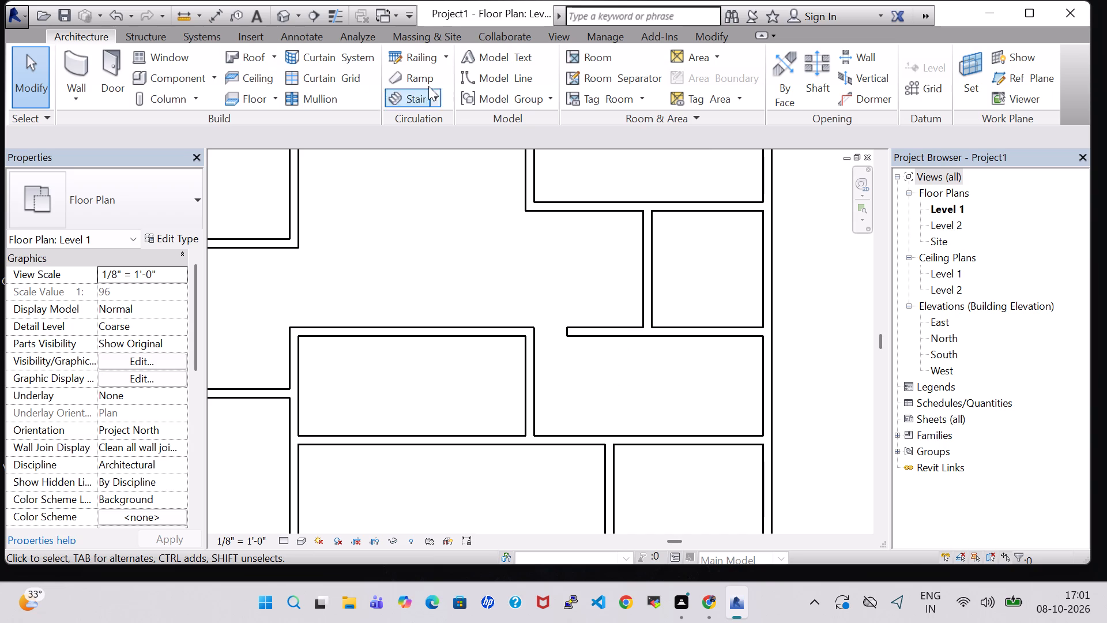
left_click(694, 37)
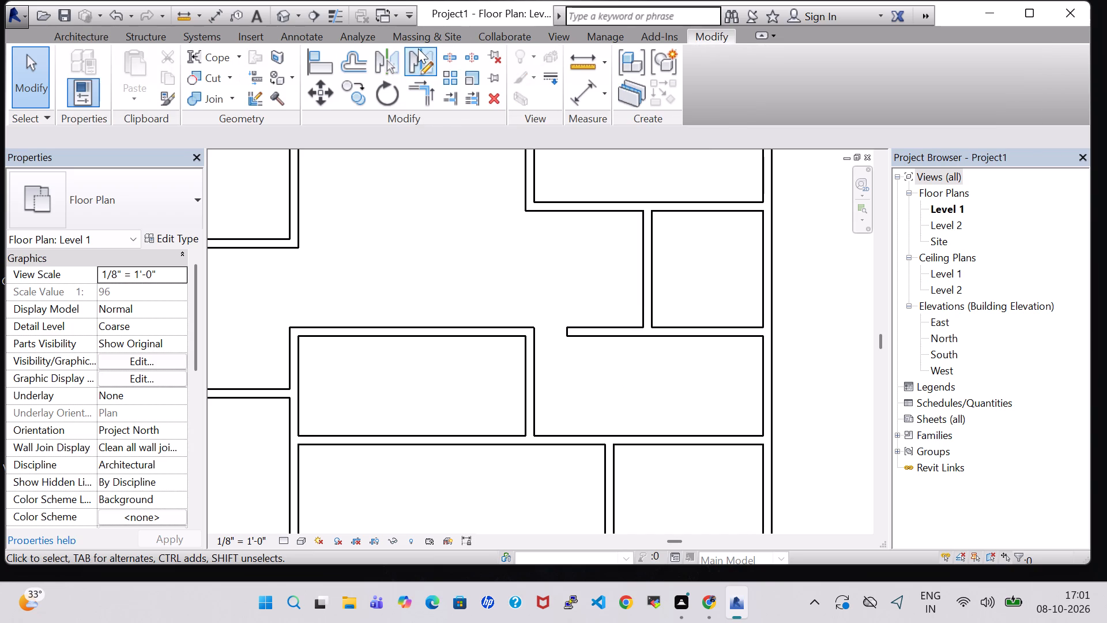
left_click(450, 49)
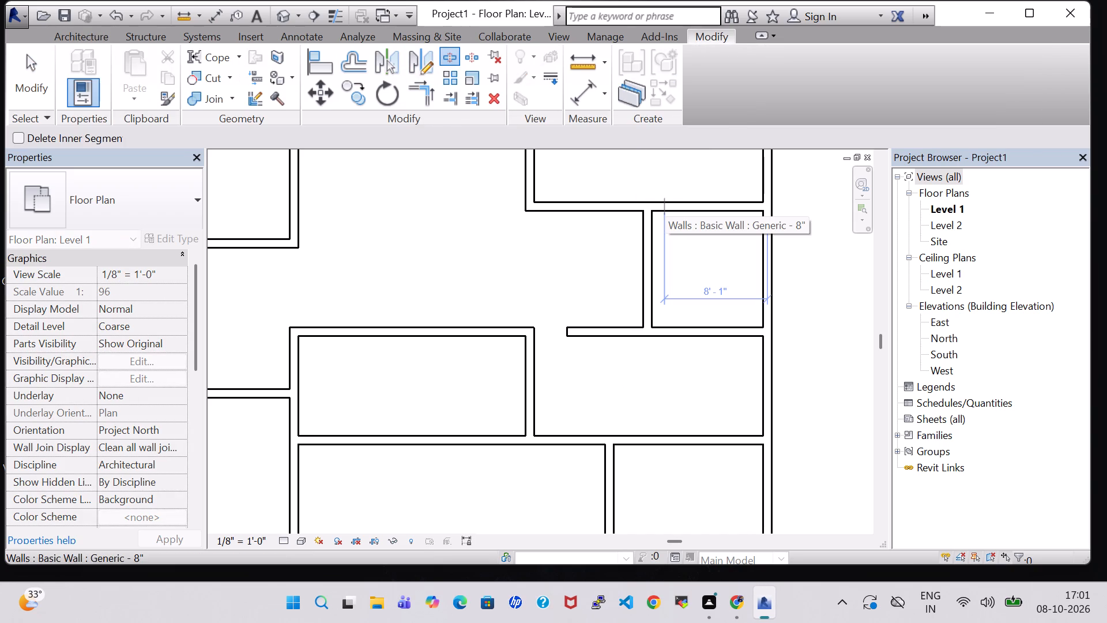
left_click(667, 207)
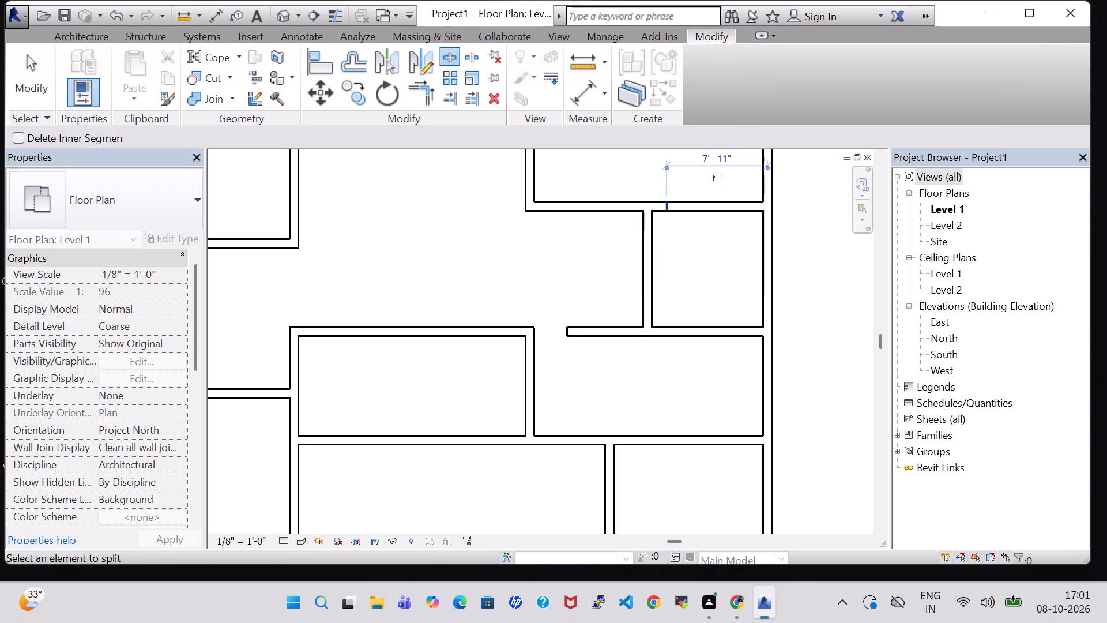
left_click(743, 211)
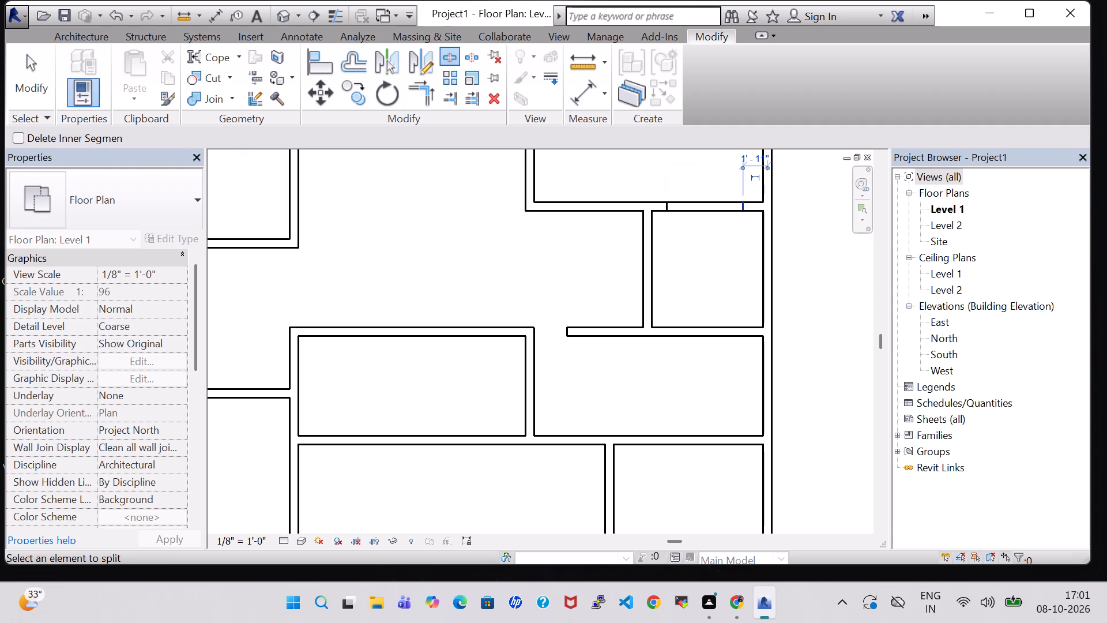
key("Escape")
key("Escape")
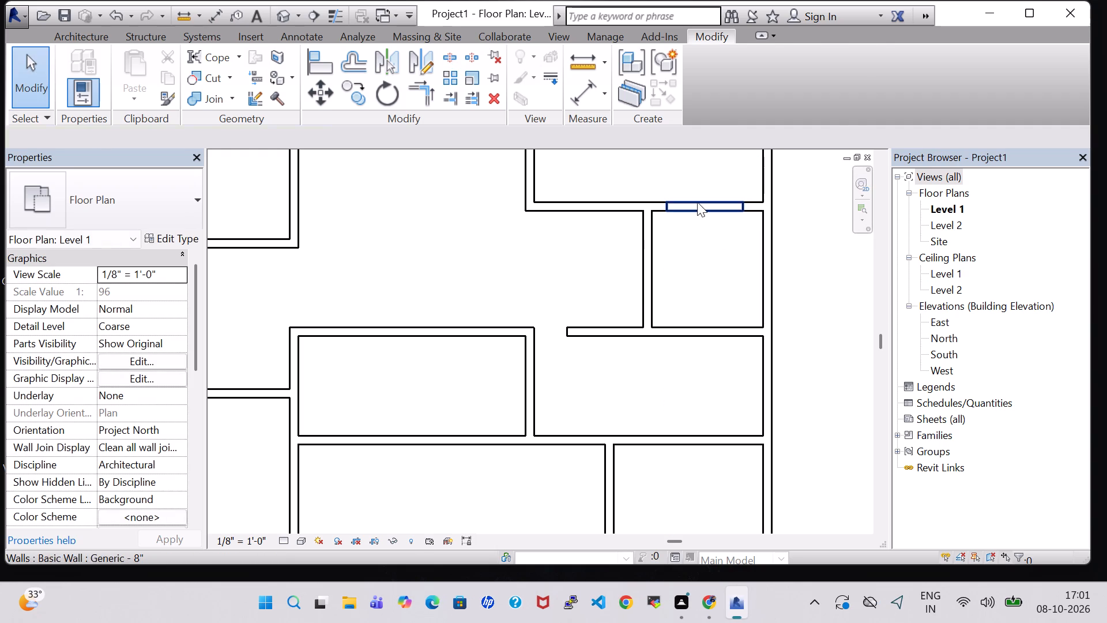
left_click(697, 202)
key("Delete")
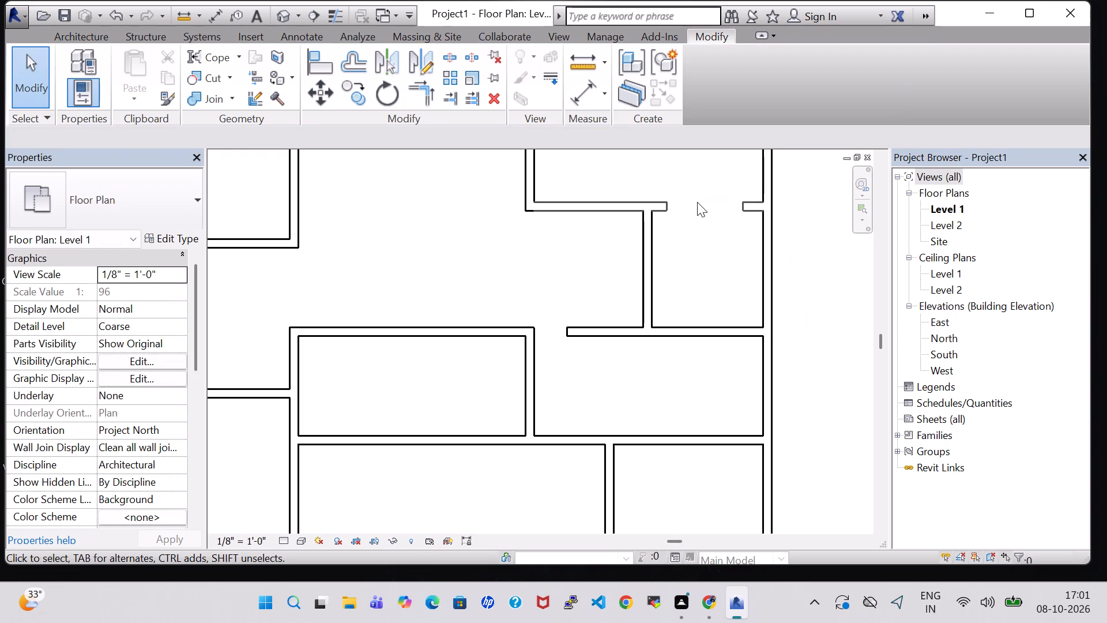
Draw Generic - 8" walls enclosing the plan's upper-right corner, about 4'-11" from the nearby interior wall and 6'-4" below the top outer wall.
middle_click_drag(710, 225, 709, 352)
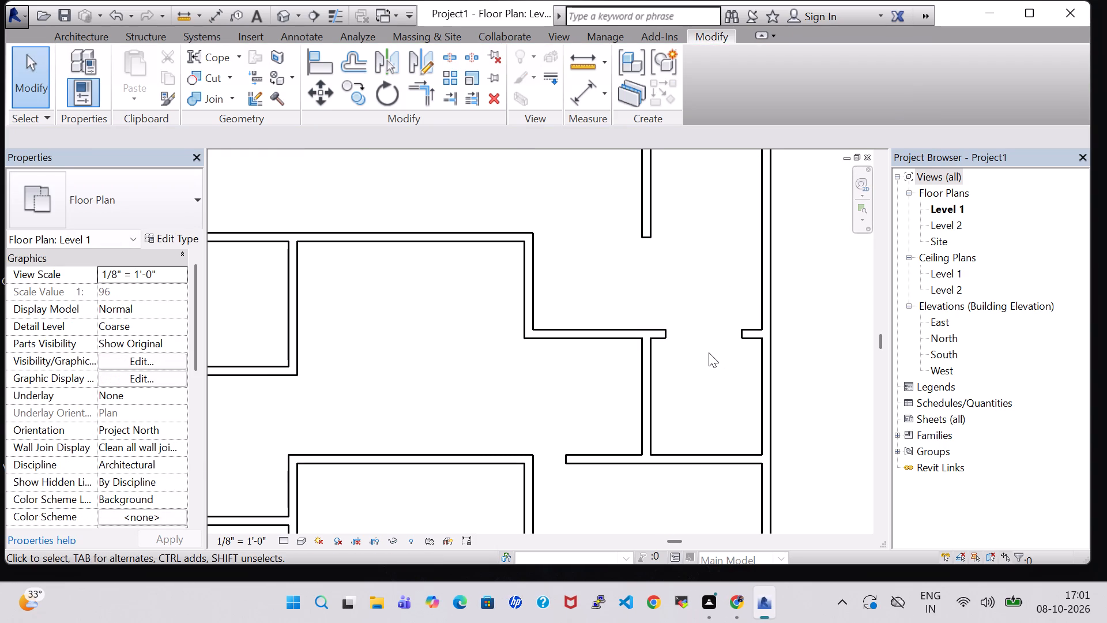
scroll(653, 114, "down", 2)
middle_click_drag(686, 239, 686, 383)
scroll(684, 266, "down", 1)
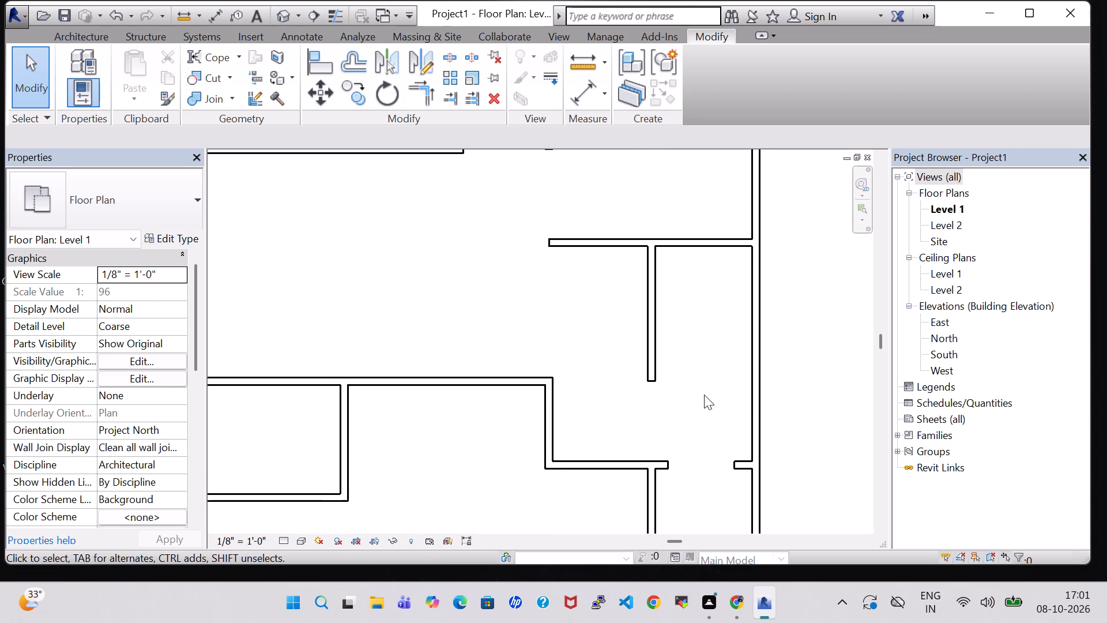
scroll(702, 396, "down", 2)
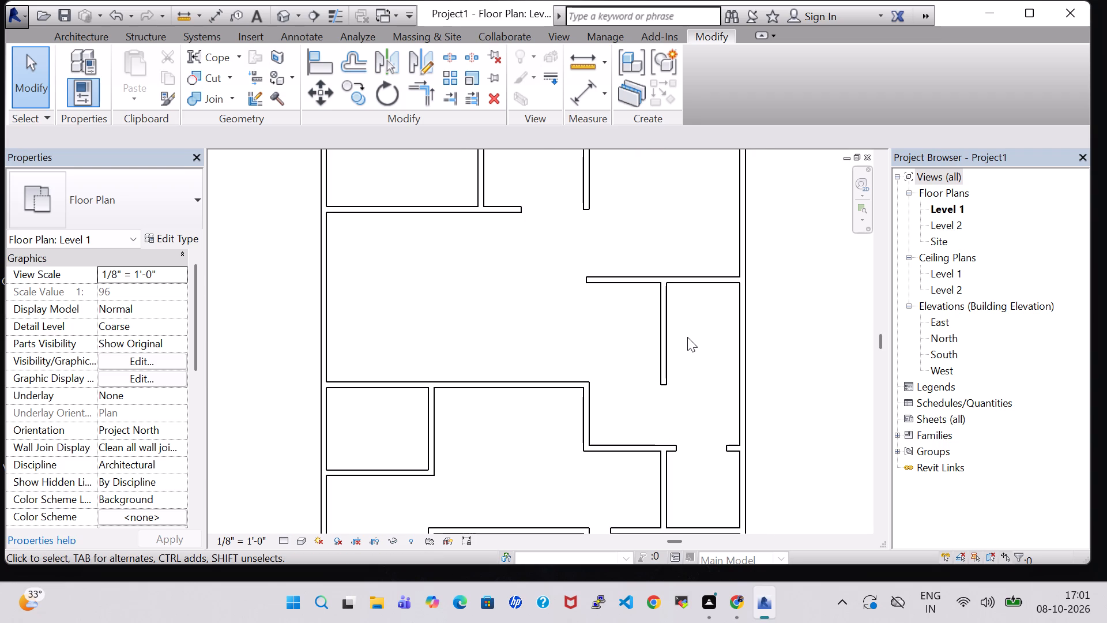
middle_click_drag(688, 337, 658, 467)
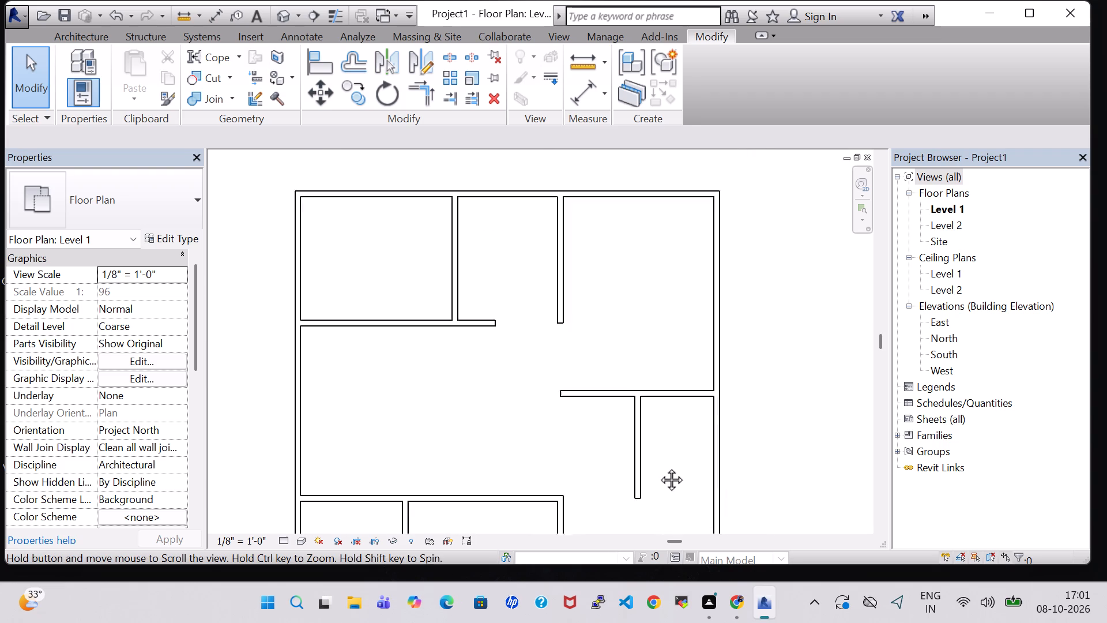
middle_click_drag(658, 467, 658, 469)
left_click(82, 31)
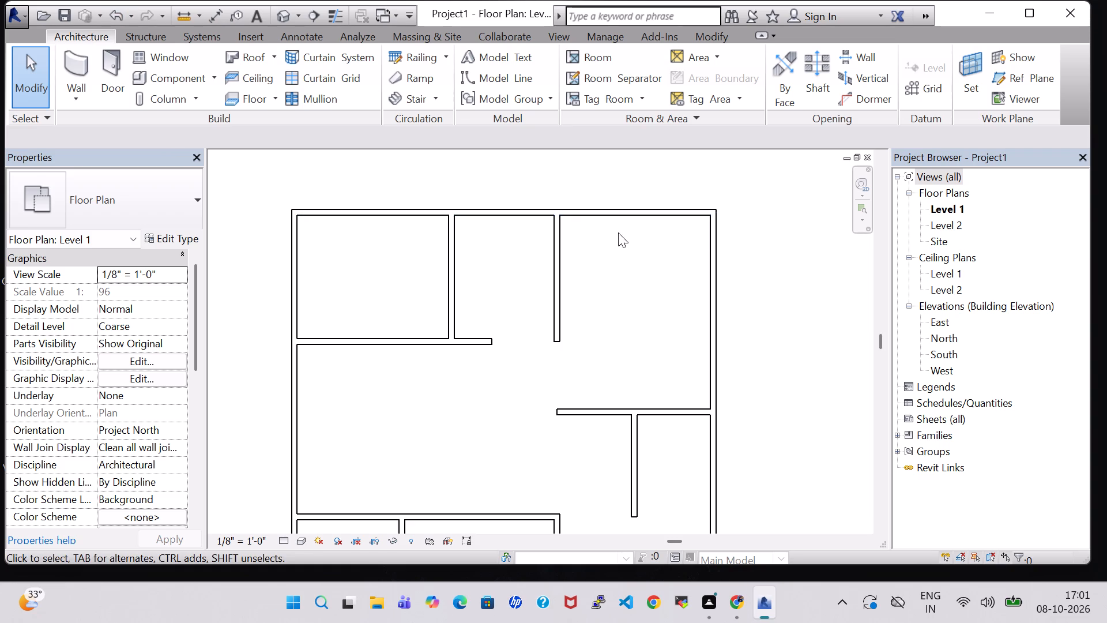
left_click(61, 57)
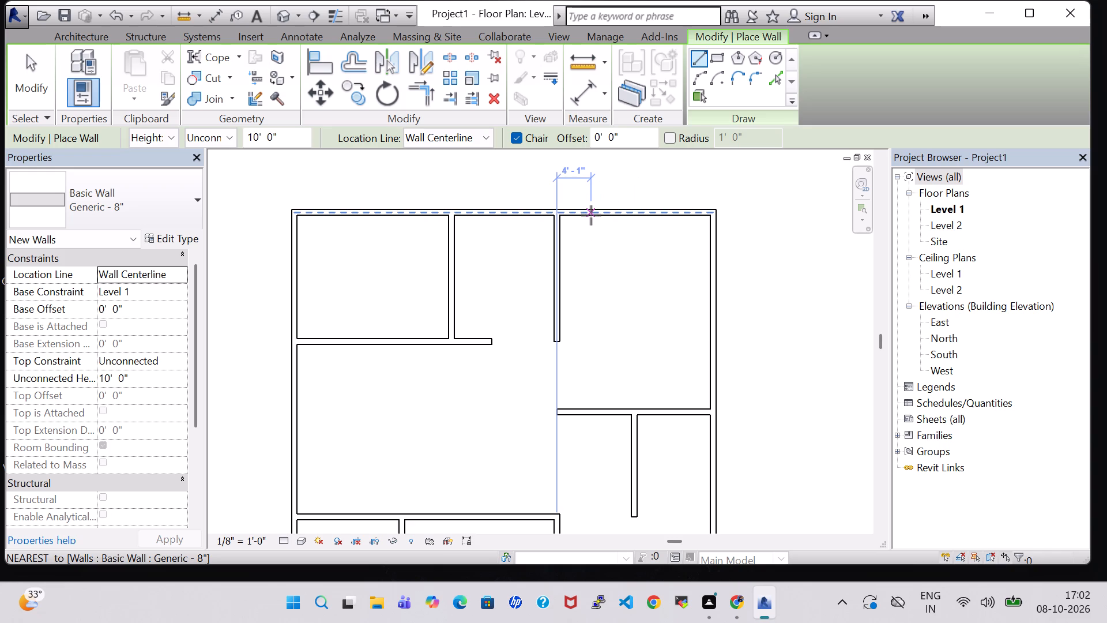
left_click(598, 215)
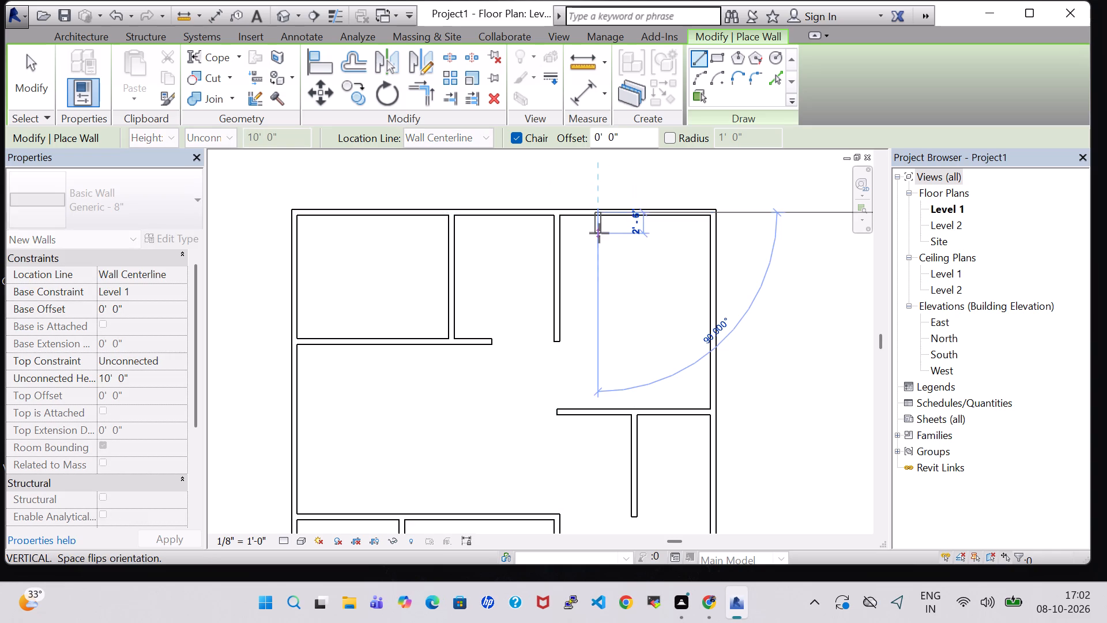
left_click(600, 265)
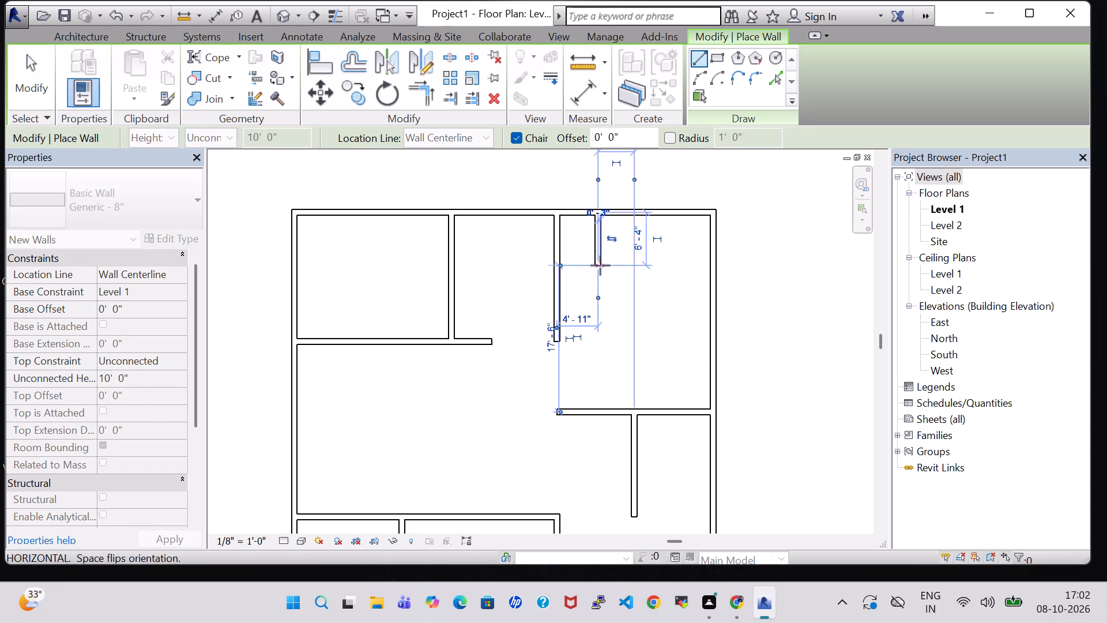
left_click(709, 259)
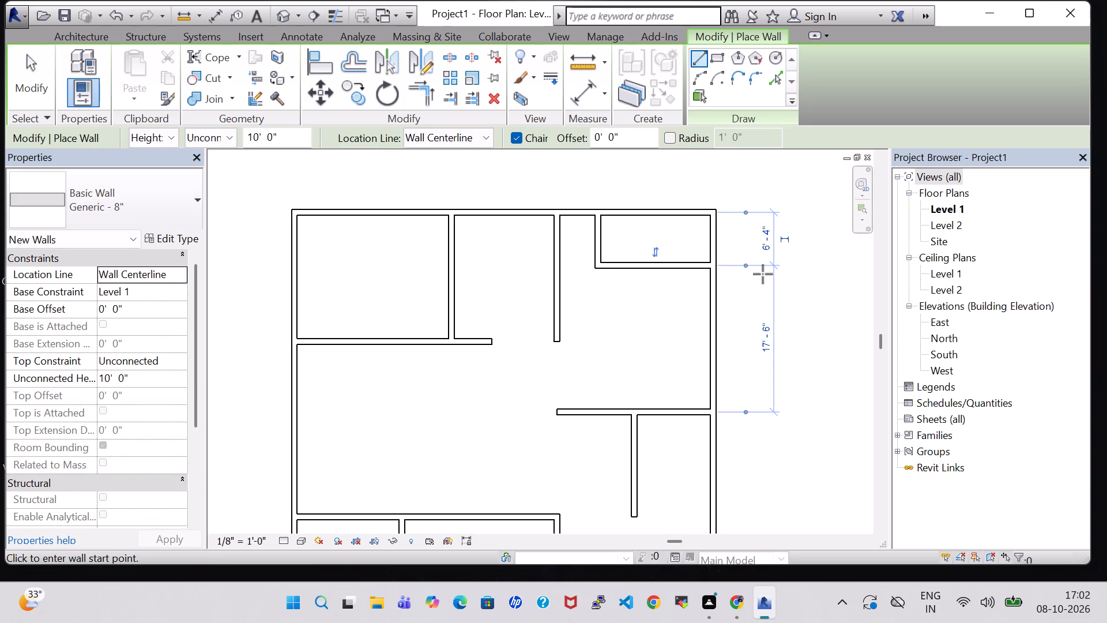
key("Escape")
key("Escape")
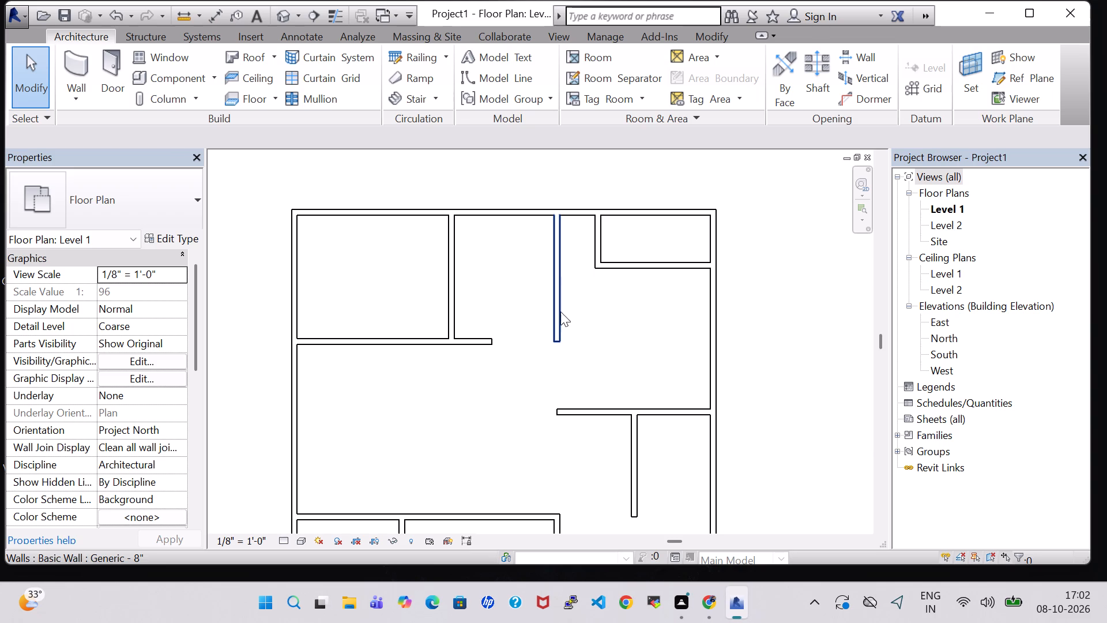
Split the wall above the lower-left room about 4'-6" from the left outer wall and at its right end, and delete the segment between.
scroll(480, 432, "down", 2)
middle_click_drag(480, 432, 517, 312)
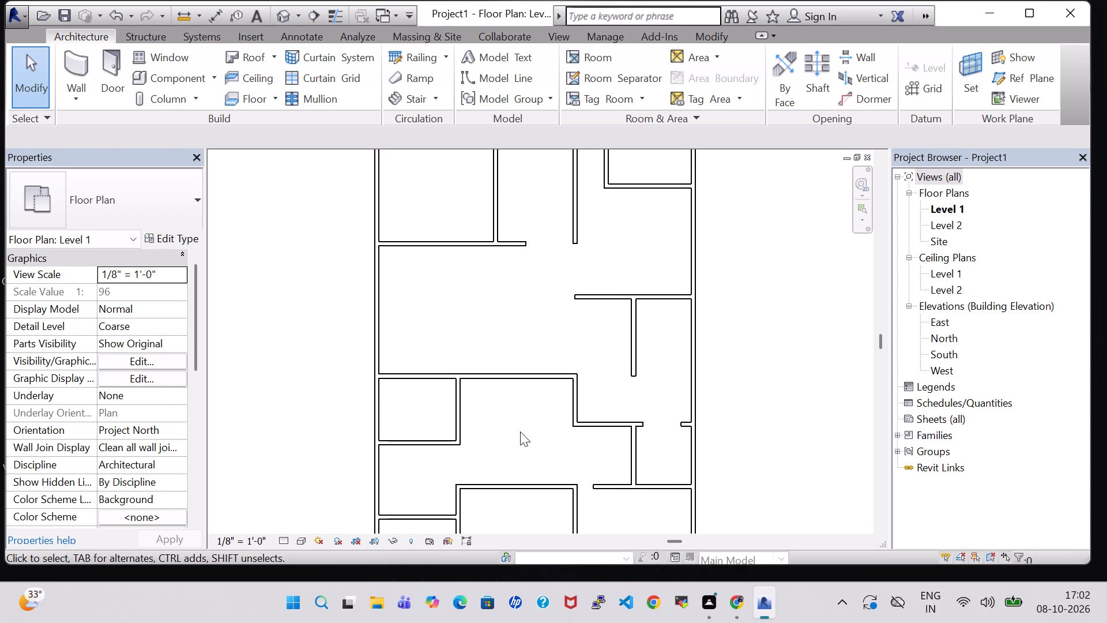
middle_click_drag(502, 475, 530, 369)
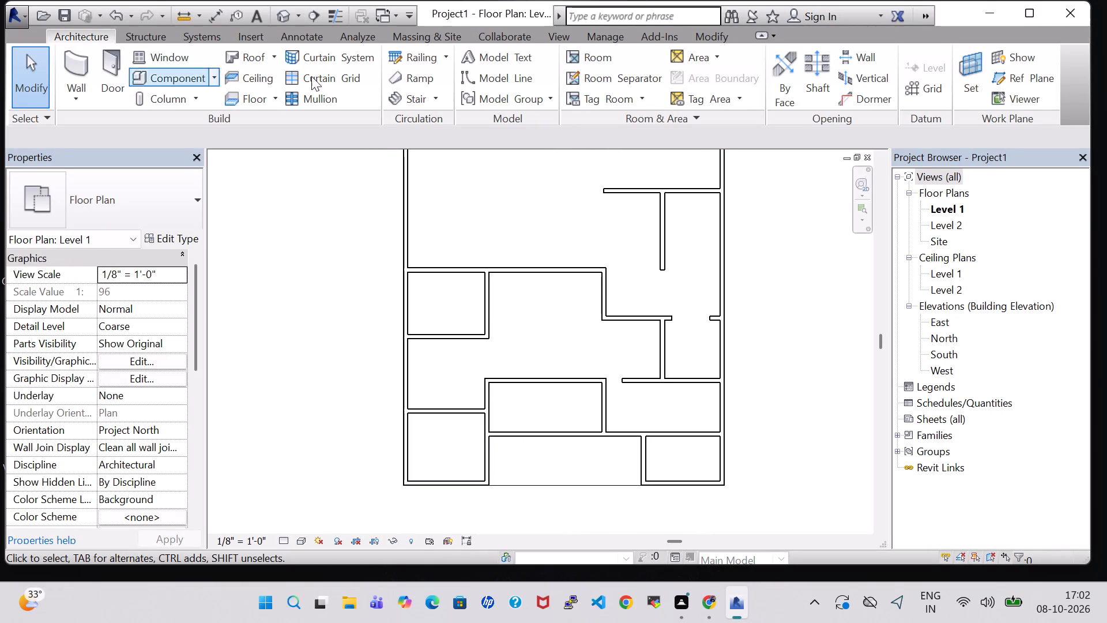
left_click(724, 32)
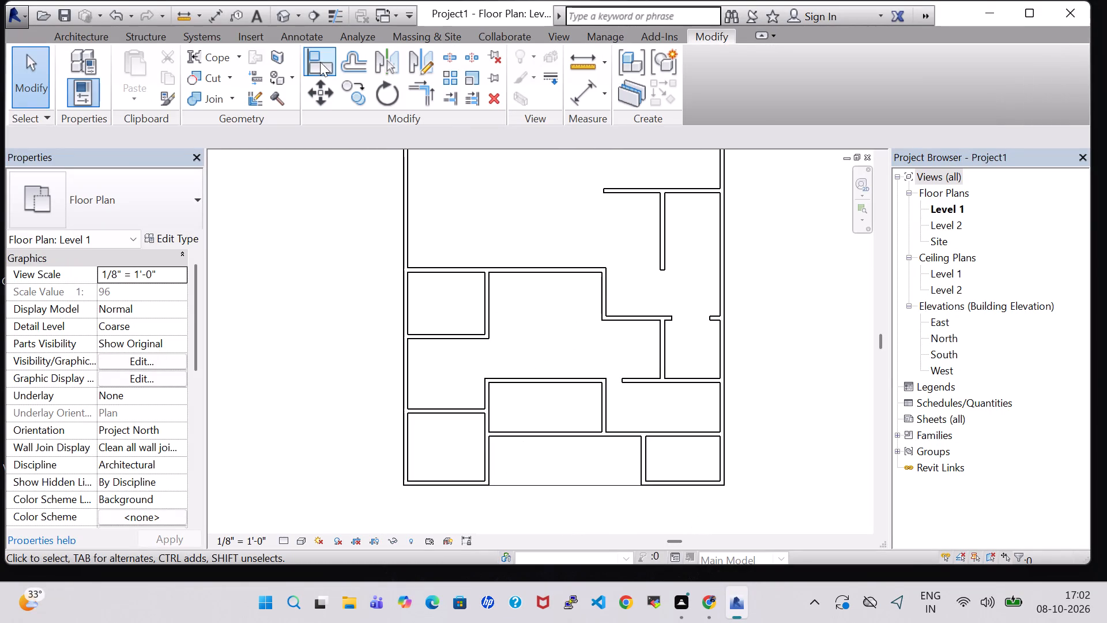
left_click(453, 59)
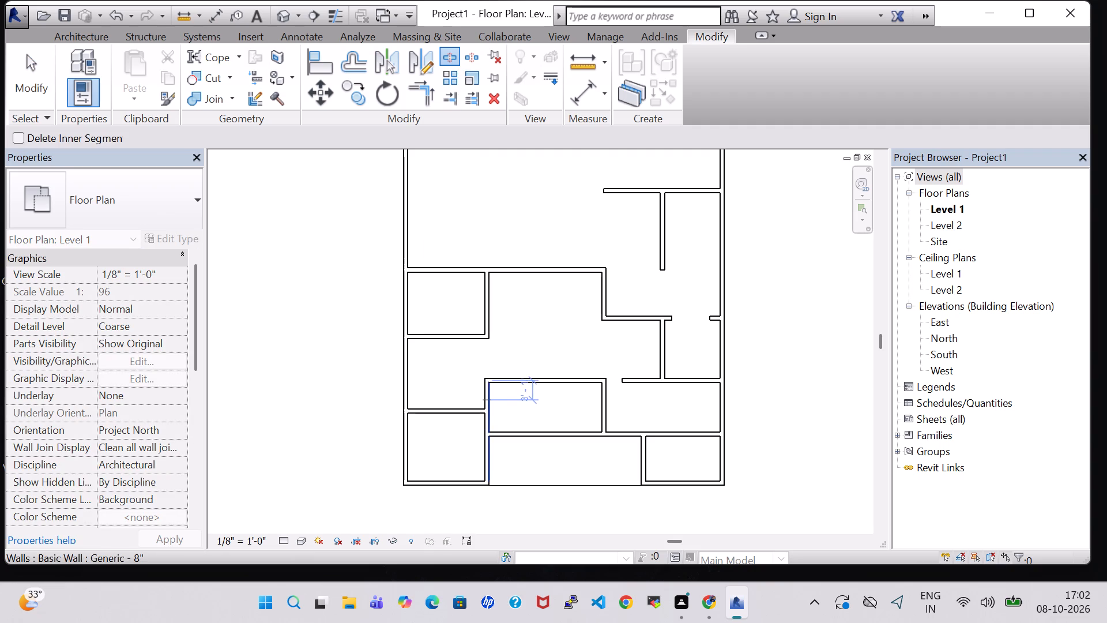
scroll(423, 453, "up", 2)
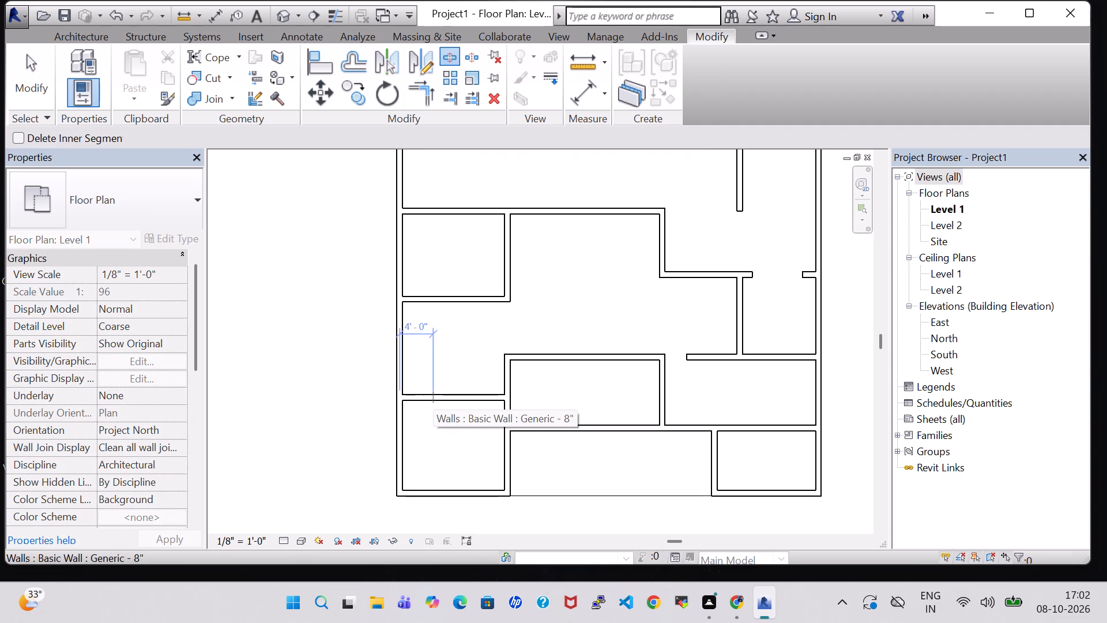
left_click(438, 399)
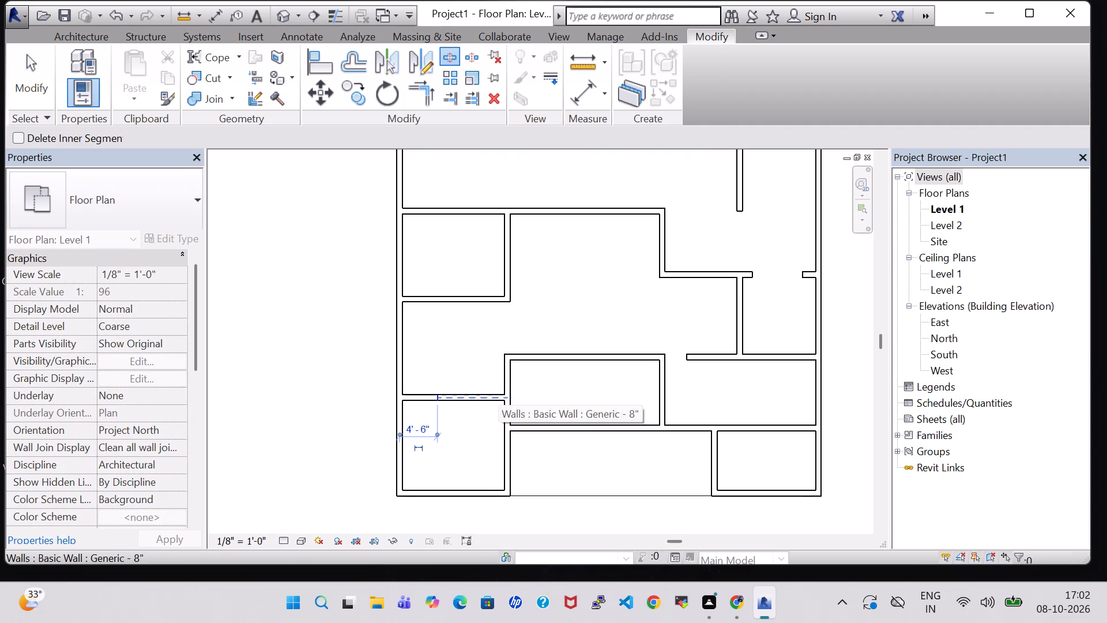
scroll(500, 405, "up", 6)
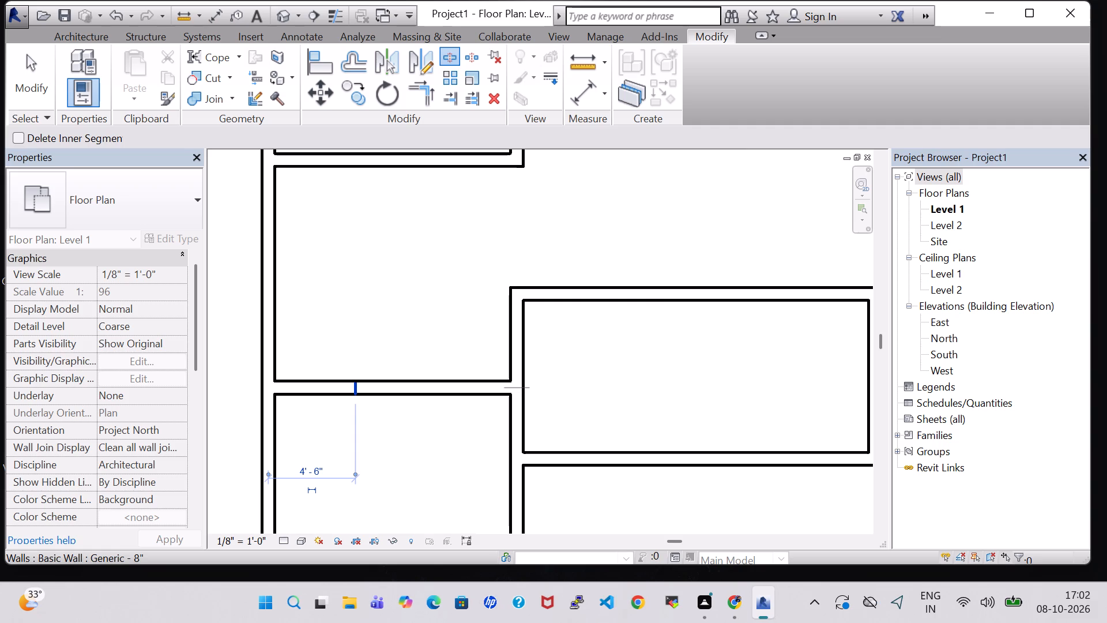
left_click(508, 391)
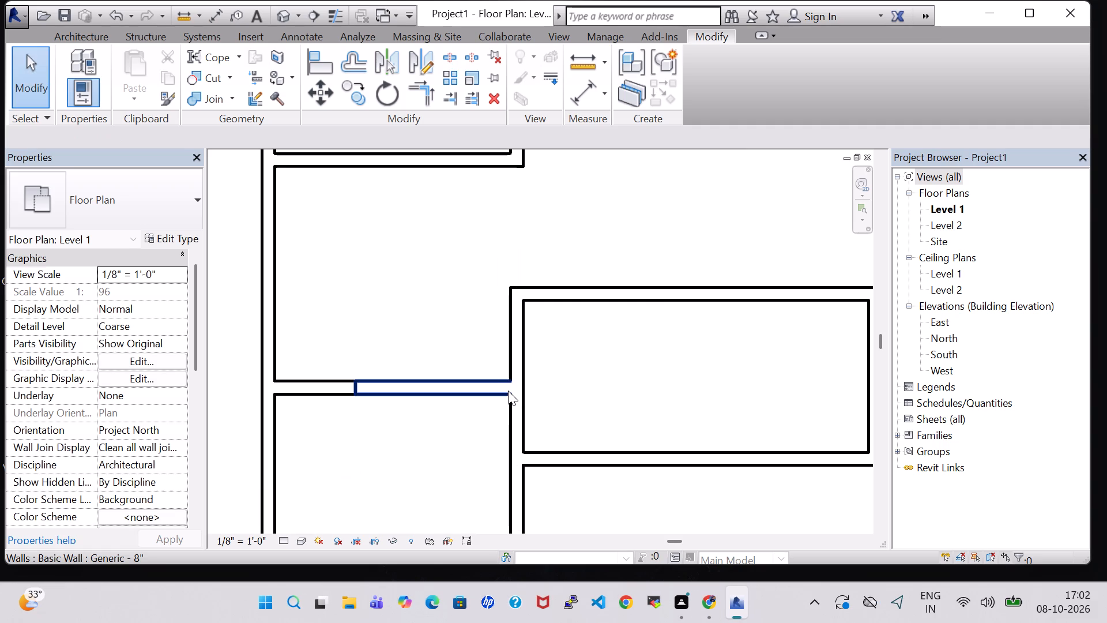
left_click(481, 385)
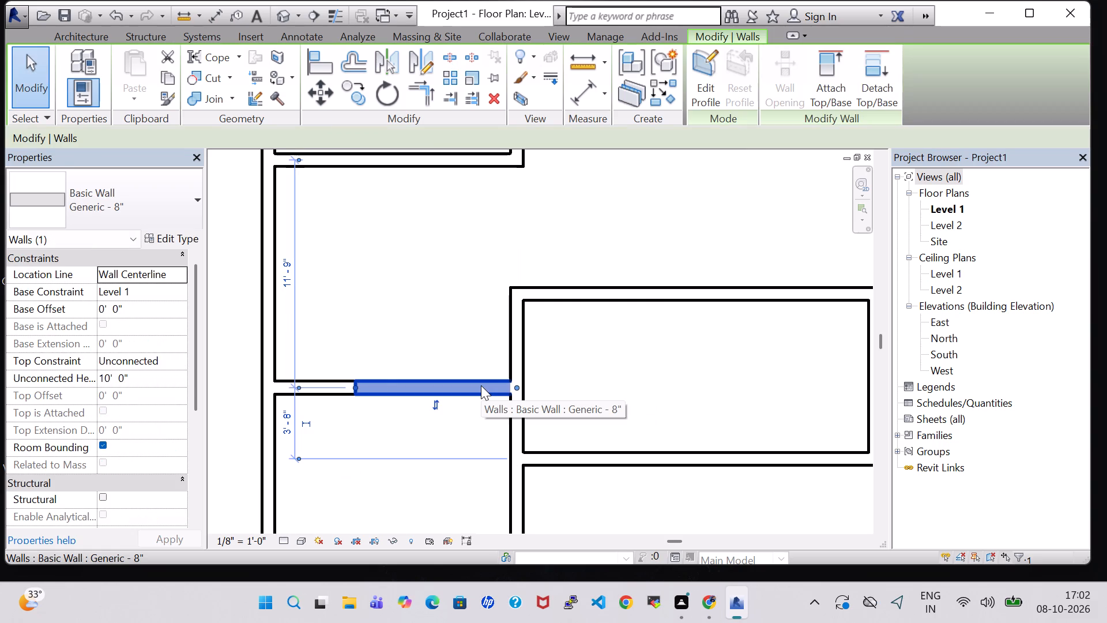
key("Delete")
Draw a wall closing the gap between the two aligned horizontal walls, above the room to the right of the enclosed middle room.
scroll(481, 385, "down", 3)
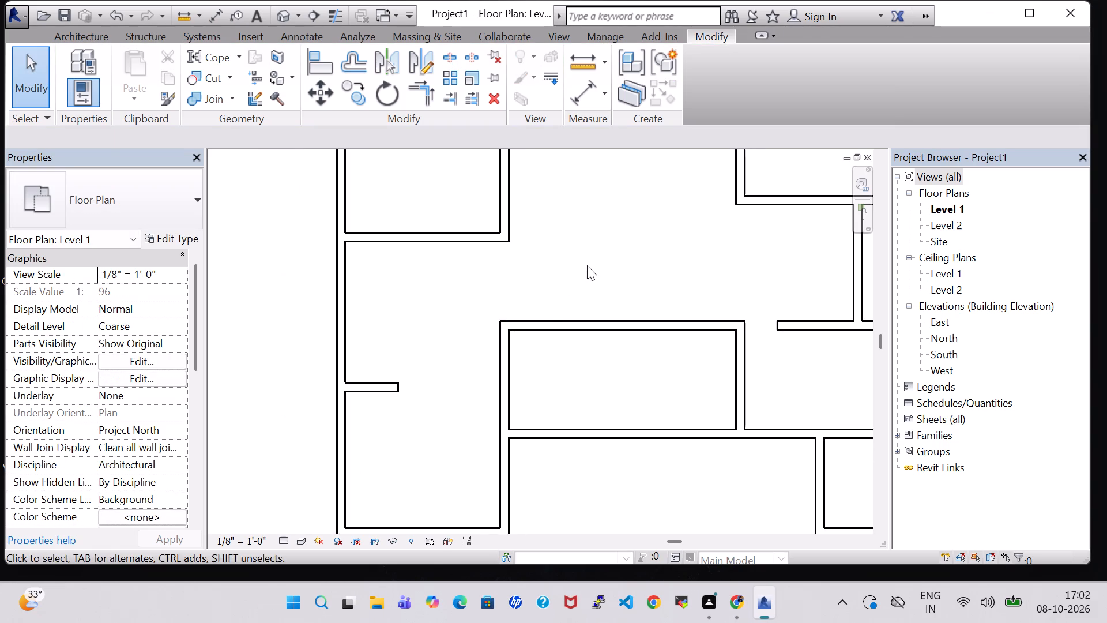
middle_click_drag(595, 259, 601, 224)
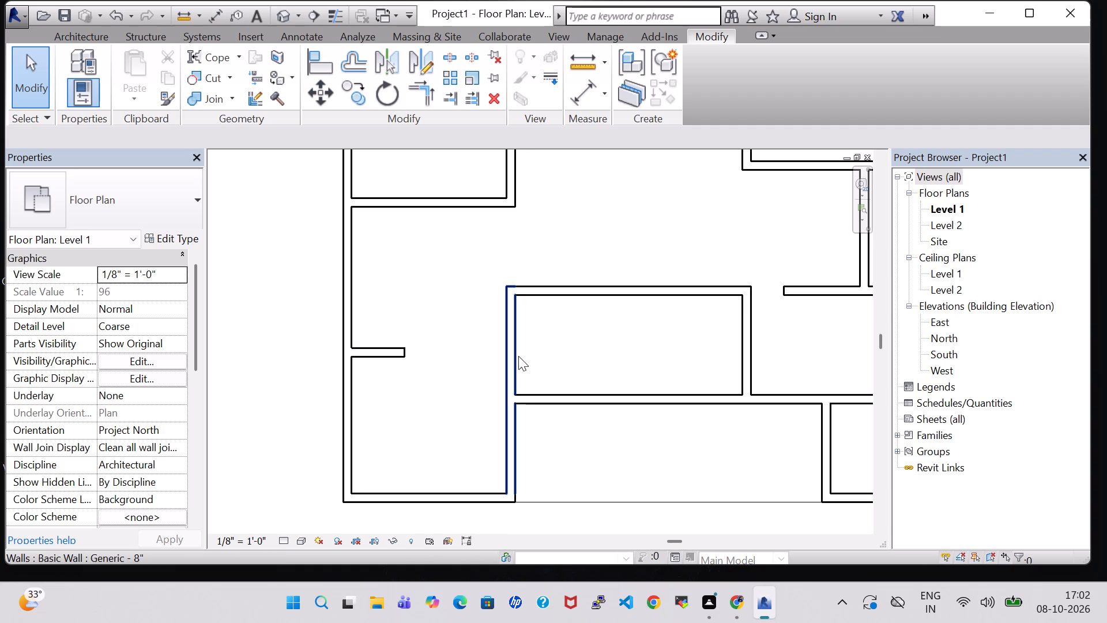
middle_click_drag(484, 233, 505, 306)
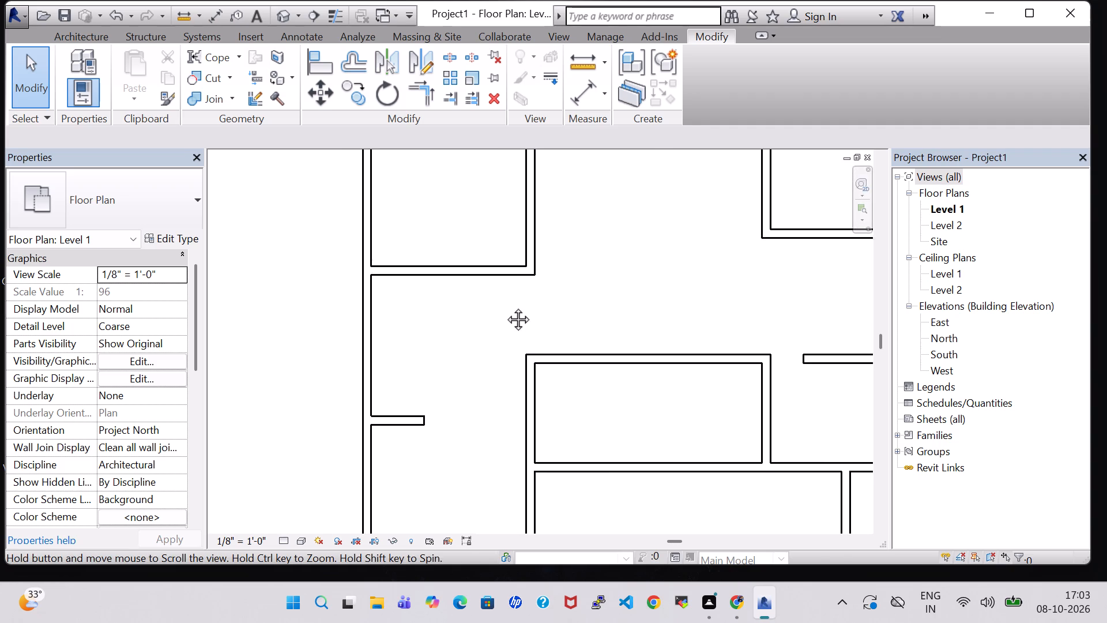
middle_click_drag(505, 306, 529, 390)
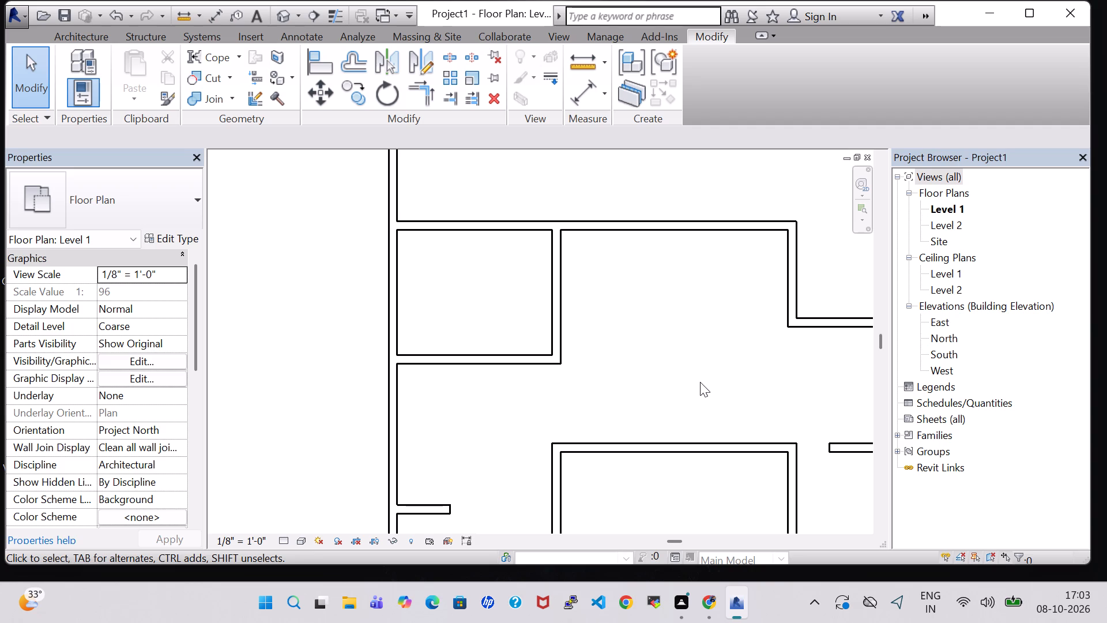
middle_click_drag(700, 382, 650, 378)
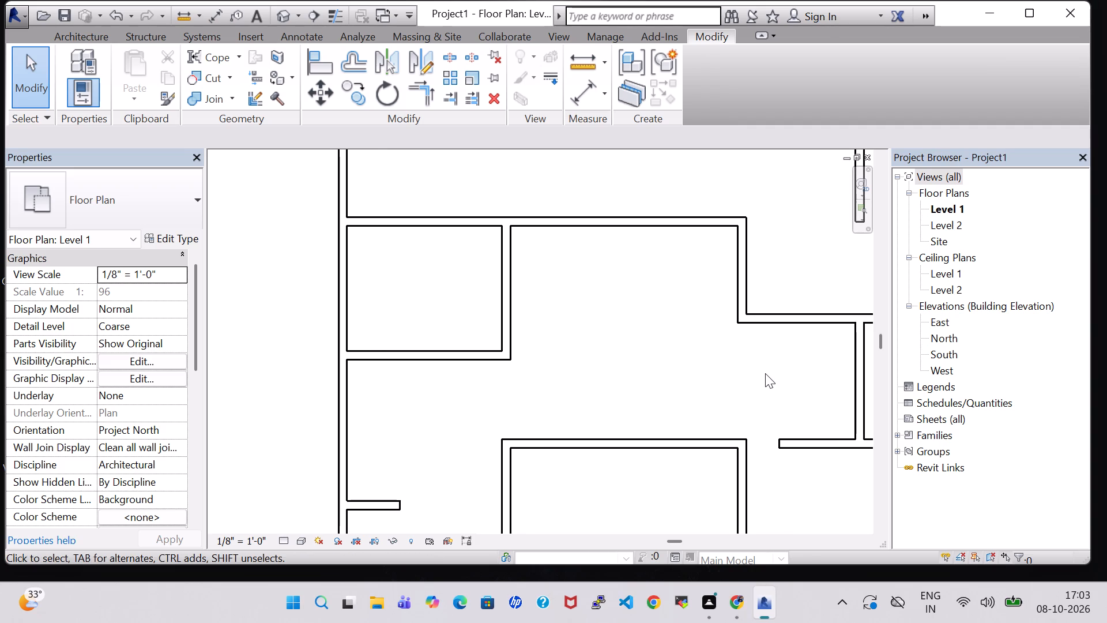
middle_click(765, 399)
scroll(771, 454, "down", 1)
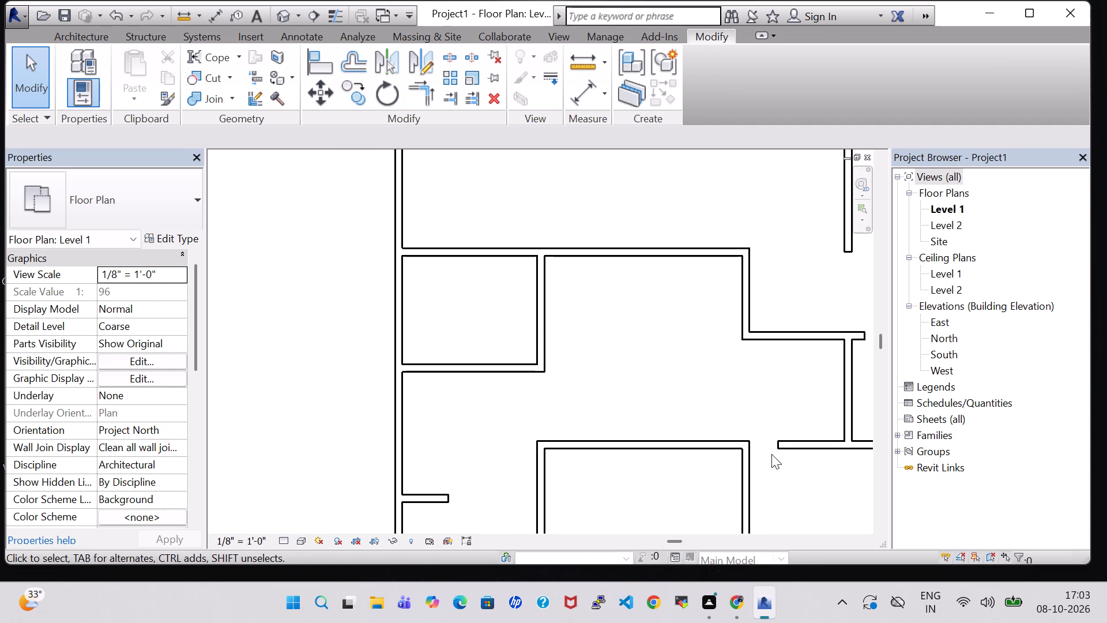
middle_click_drag(790, 461, 713, 403)
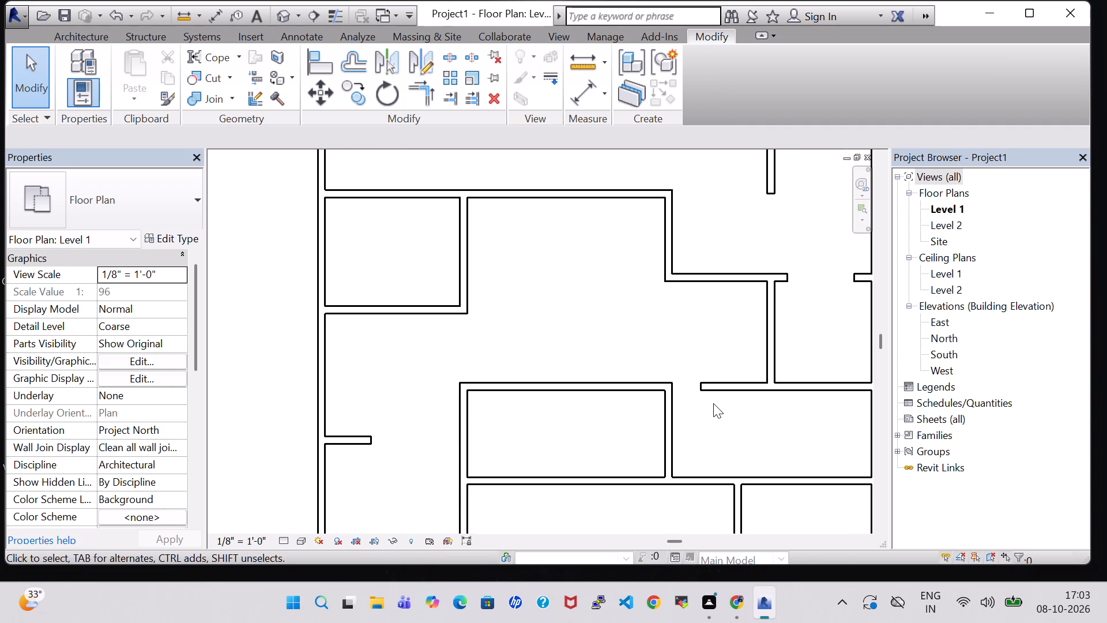
scroll(713, 403, "down", 2)
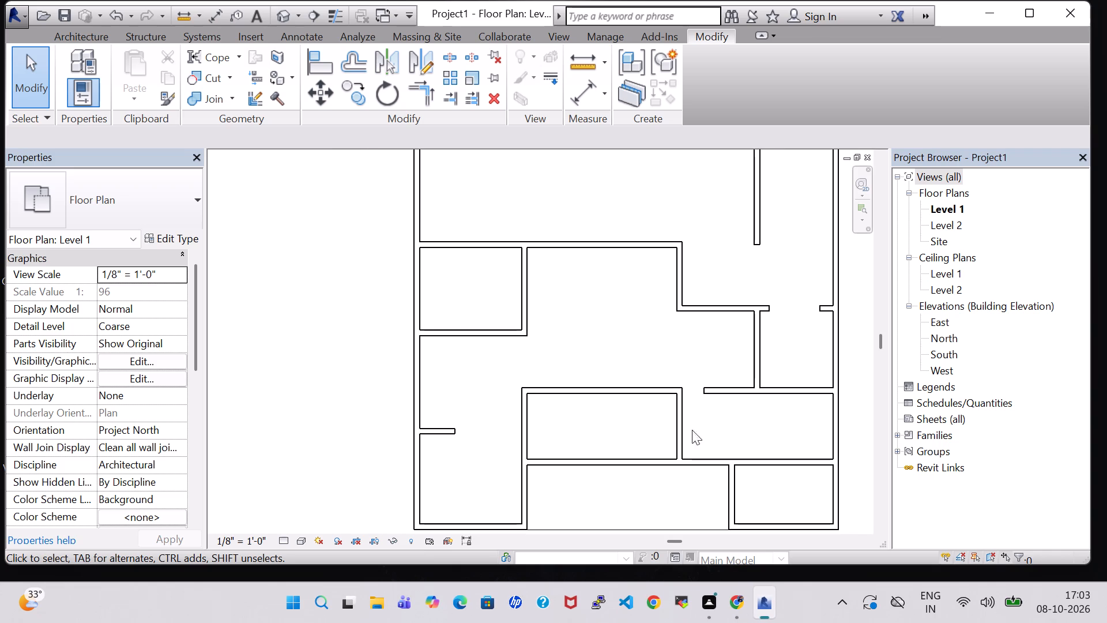
scroll(673, 480, "down", 1)
middle_click(673, 480)
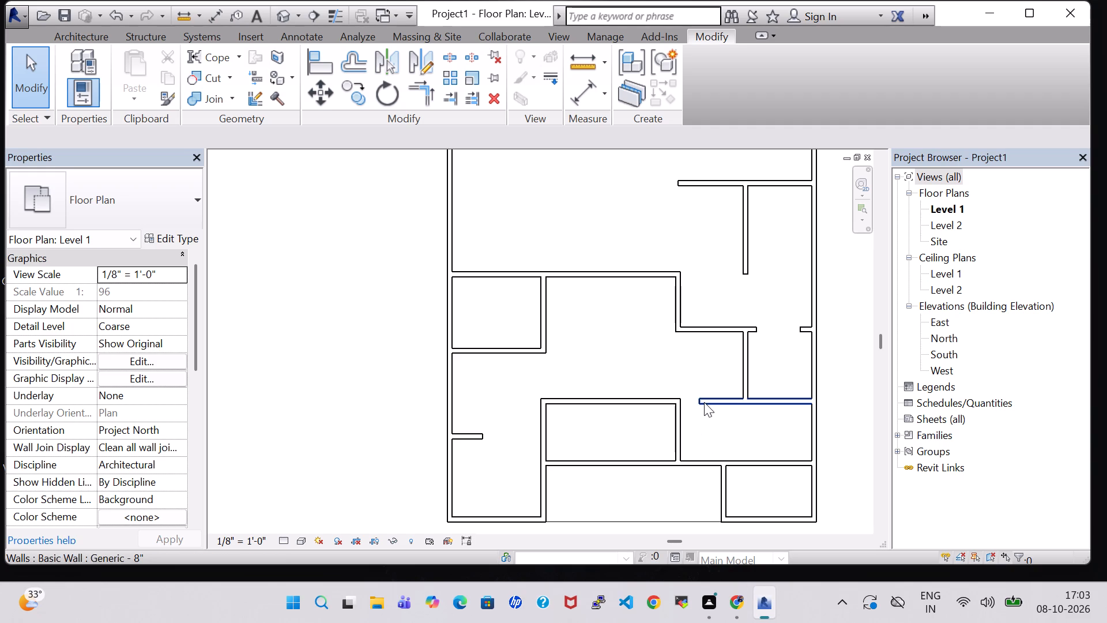
scroll(704, 402, "up", 4)
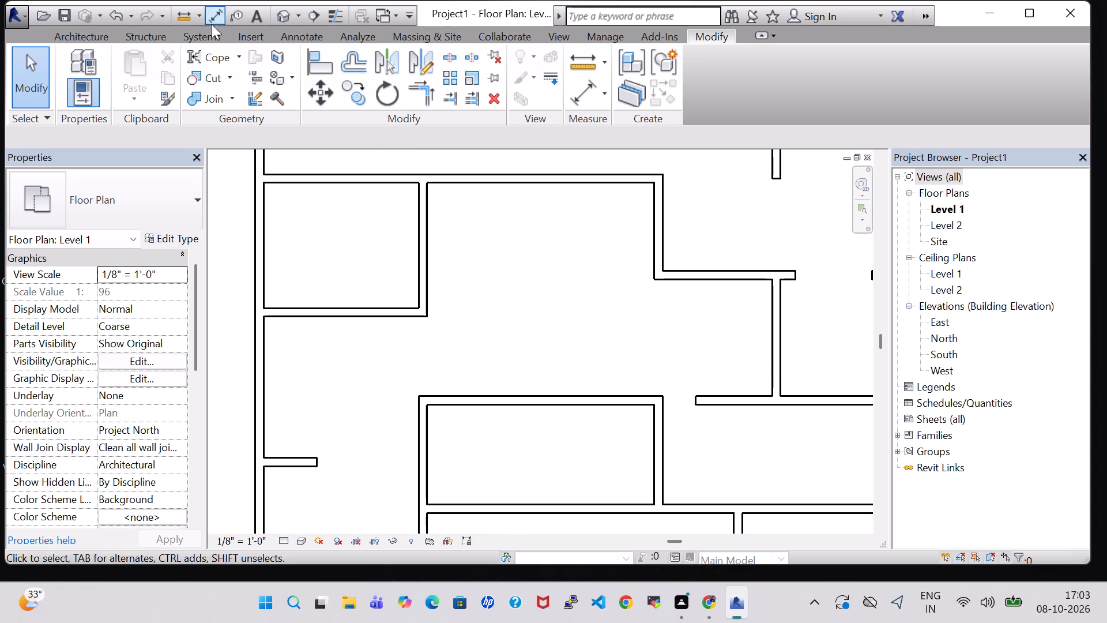
left_click(86, 33)
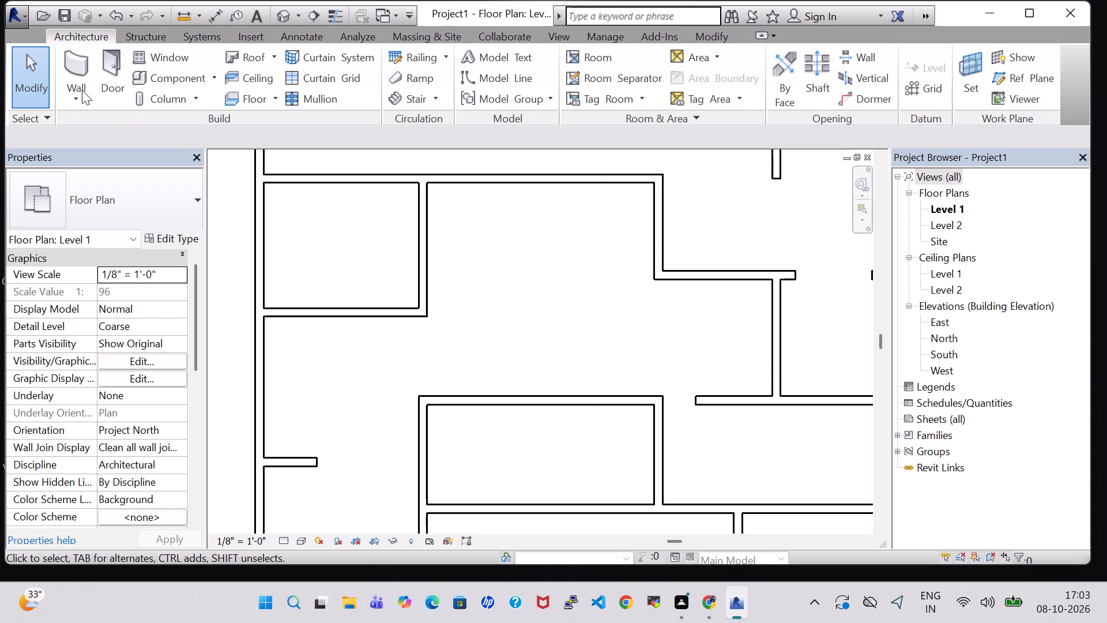
left_click(73, 55)
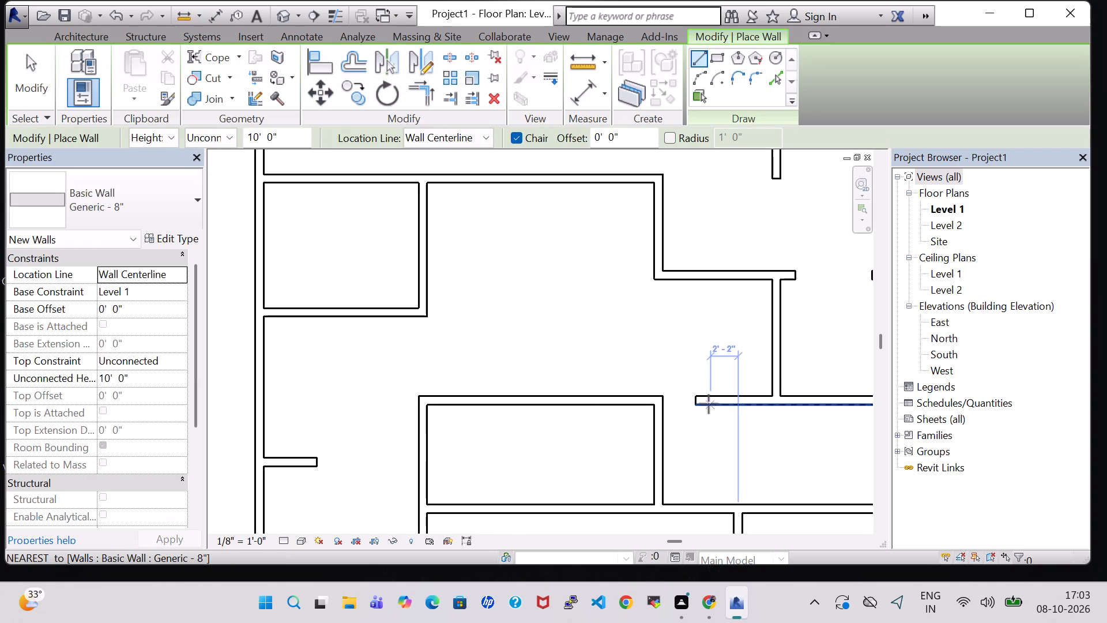
left_click(701, 400)
left_click(658, 404)
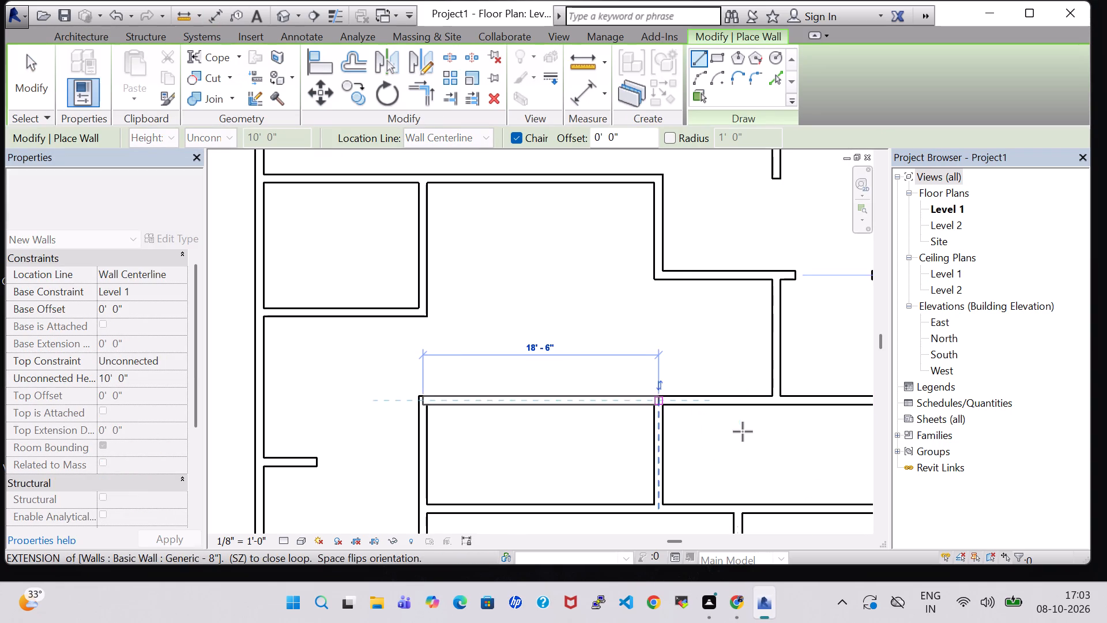
key("Escape")
key("Escape")
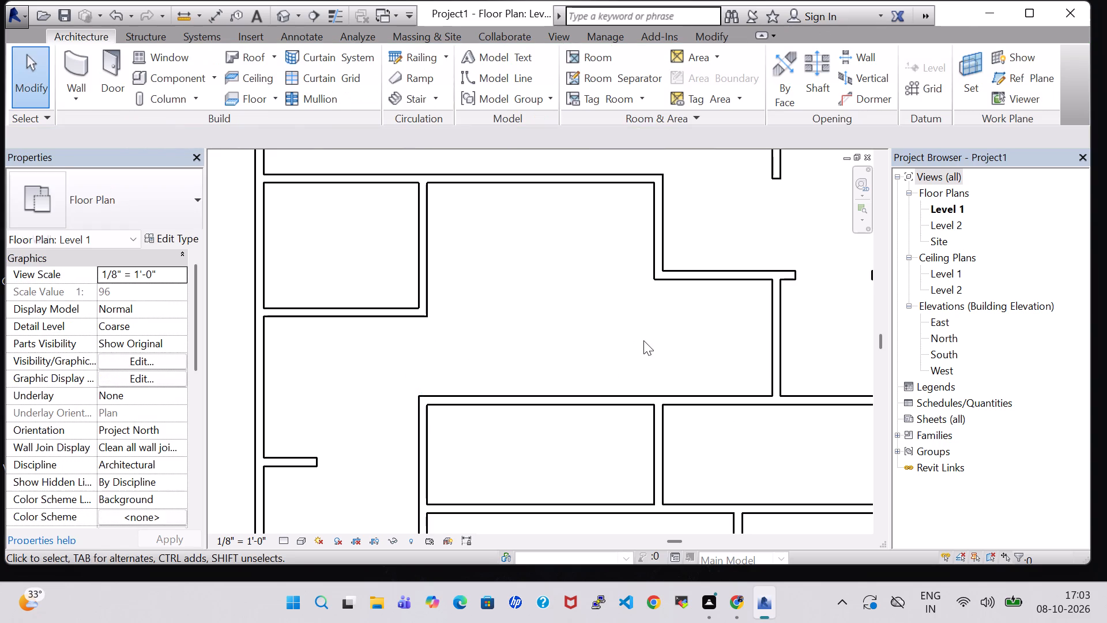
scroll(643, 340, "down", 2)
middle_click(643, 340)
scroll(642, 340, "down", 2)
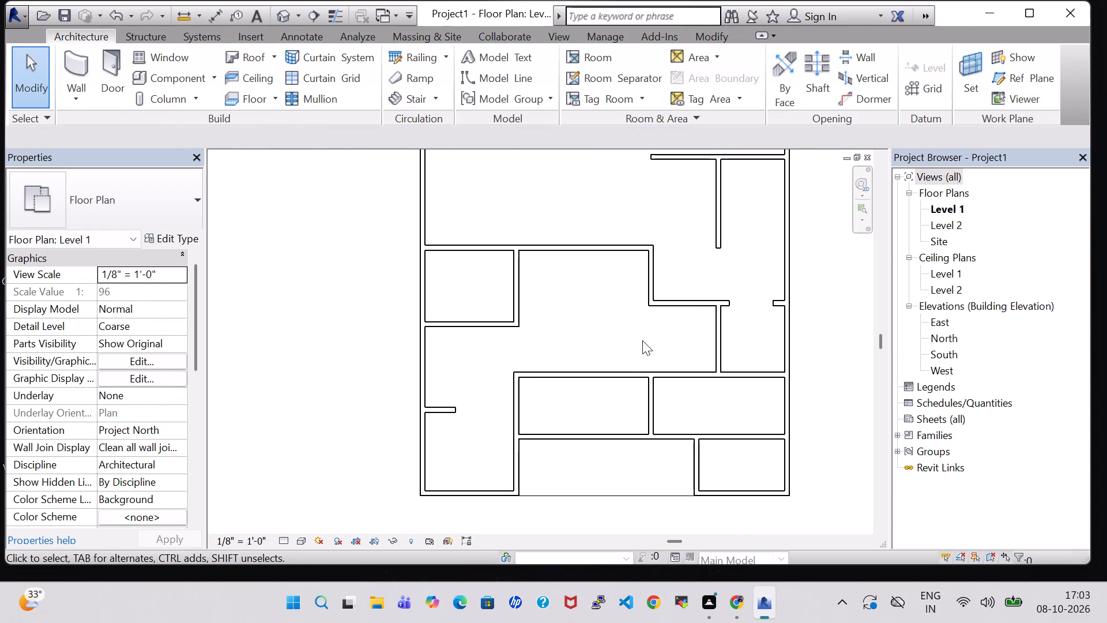
Load the residential Door-Exterior-Single-Entry-Half Arch Glass family with its 30" x 80" type for door placement.
scroll(642, 340, "down", 3)
middle_click_drag(642, 340, 565, 423)
scroll(565, 423, "down", 1)
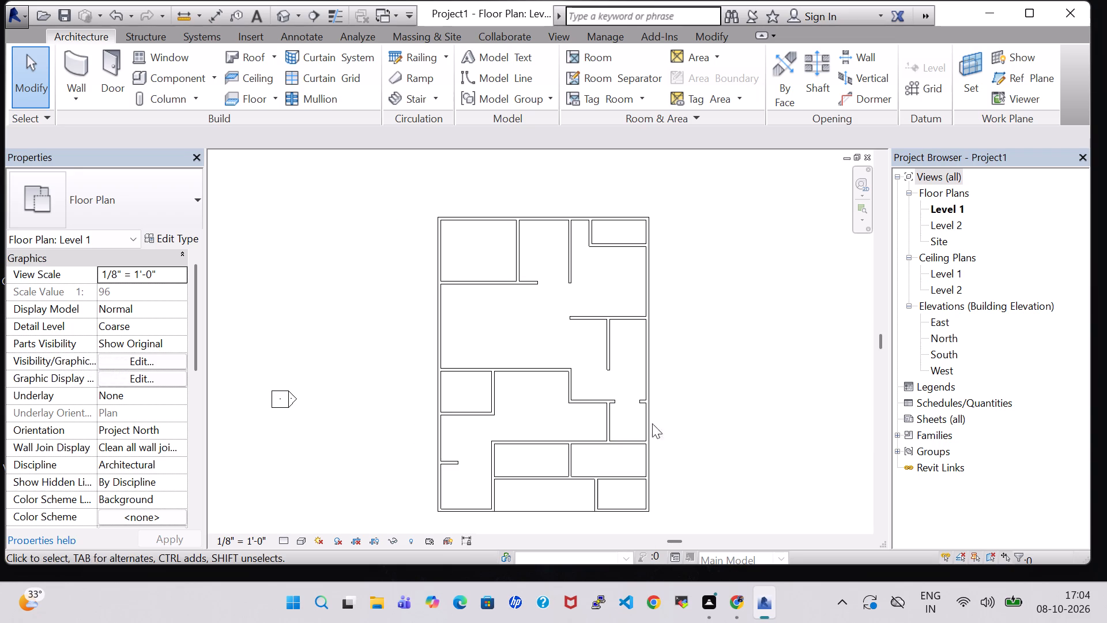
left_click(696, 412)
left_click(127, 71)
left_click(690, 84)
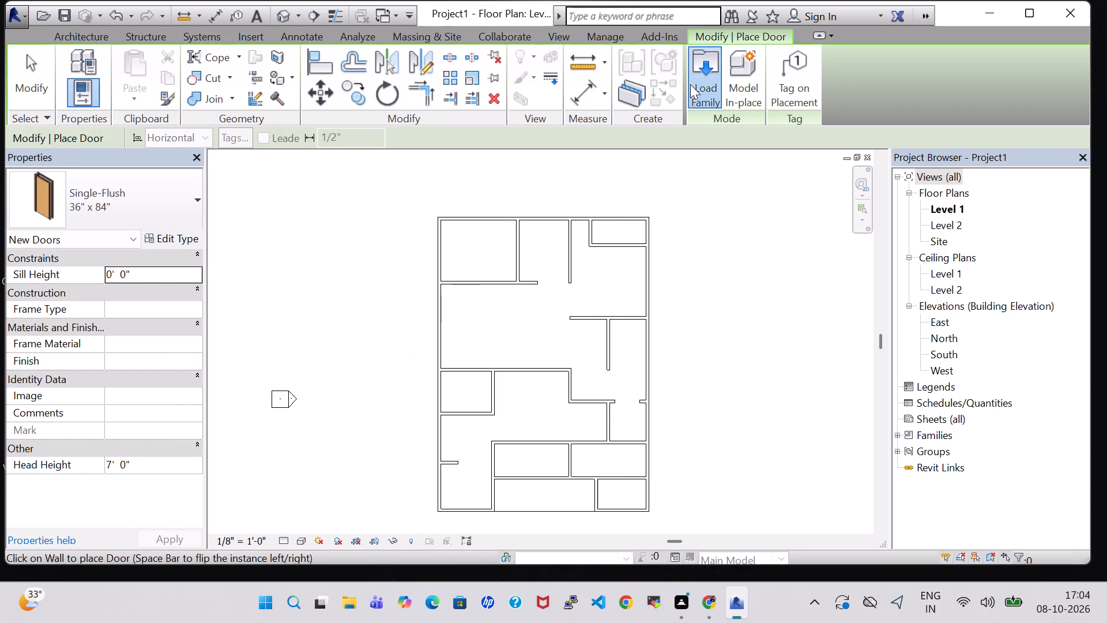
double_click(627, 285)
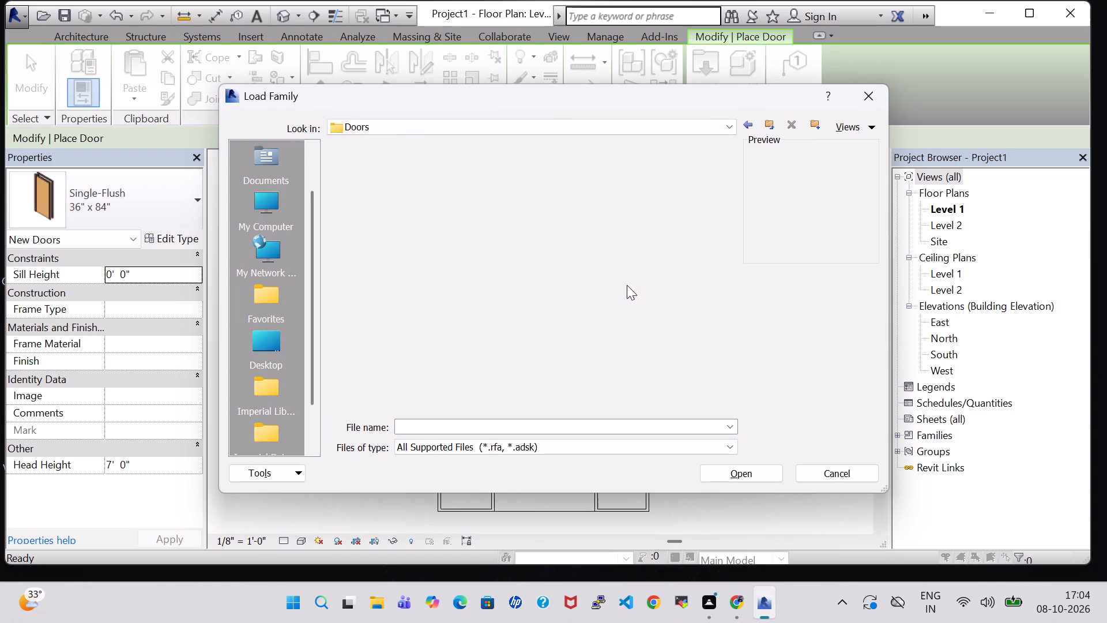
double_click(493, 183)
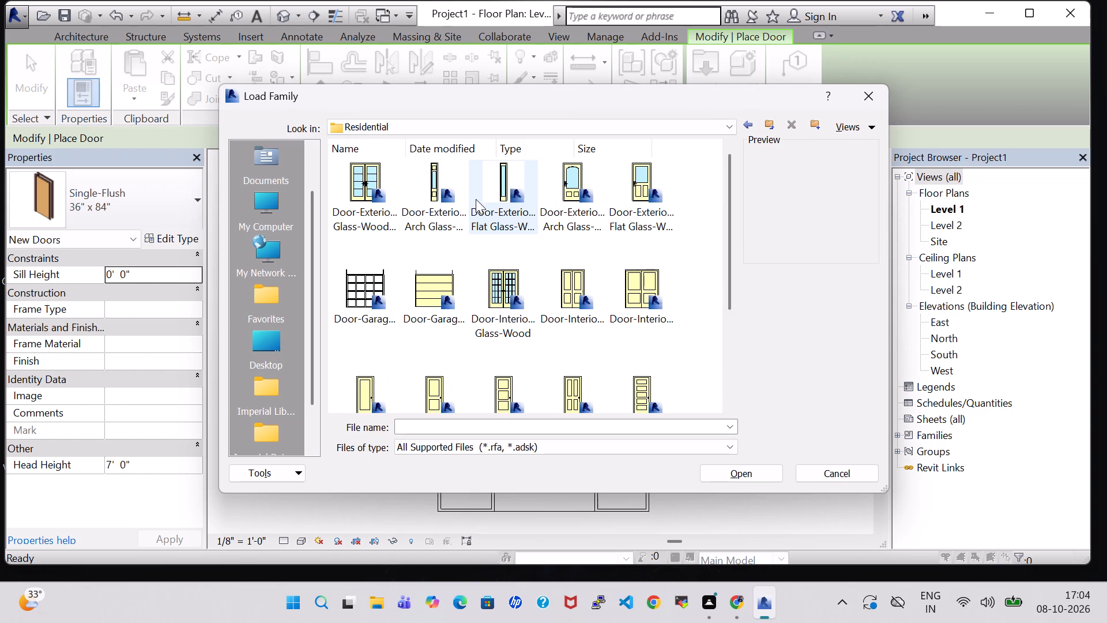
left_click(568, 190)
left_click(767, 464)
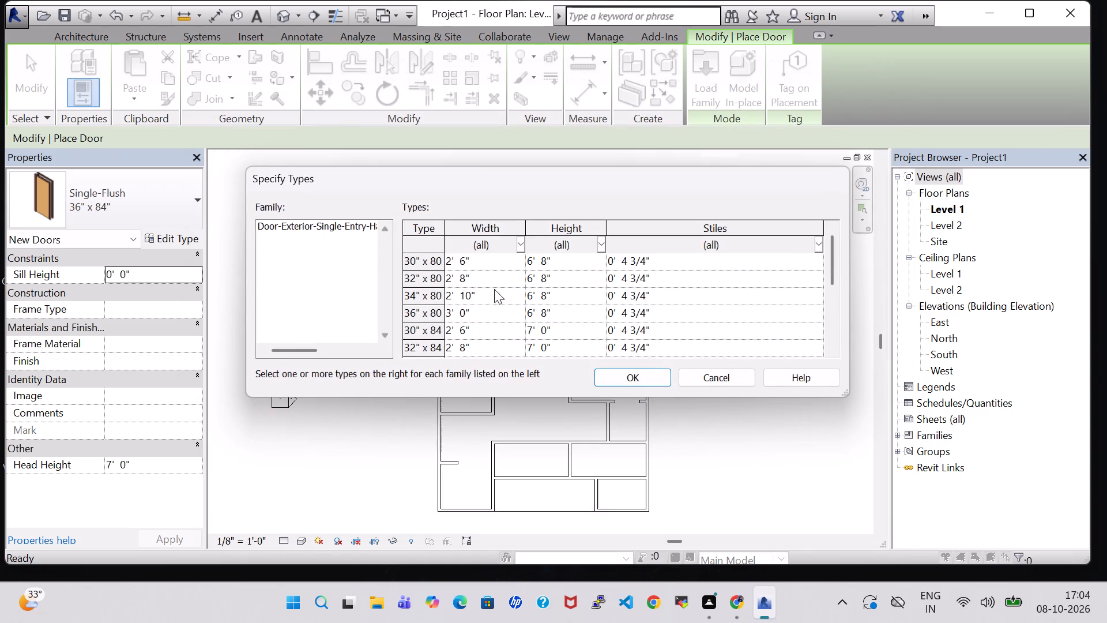
left_click(498, 264)
left_click(617, 377)
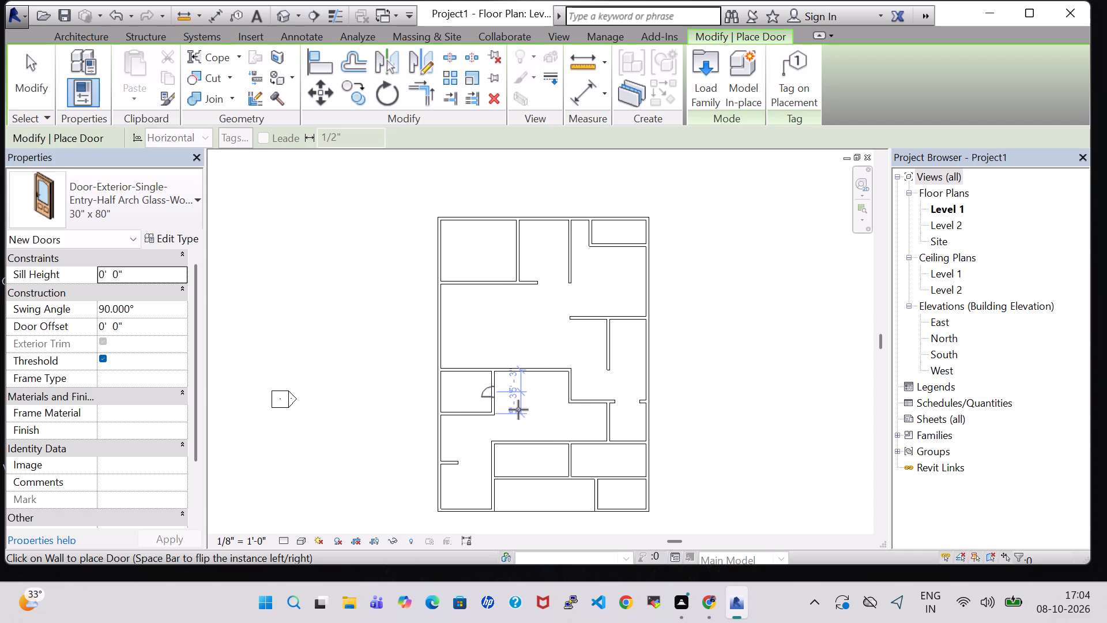
Place a door in the wall above the open bottom area, about 4'-1" from the partition above and 2'-2" from the lower-right room's wall.
scroll(568, 447, "up", 6)
middle_click_drag(601, 468, 639, 325)
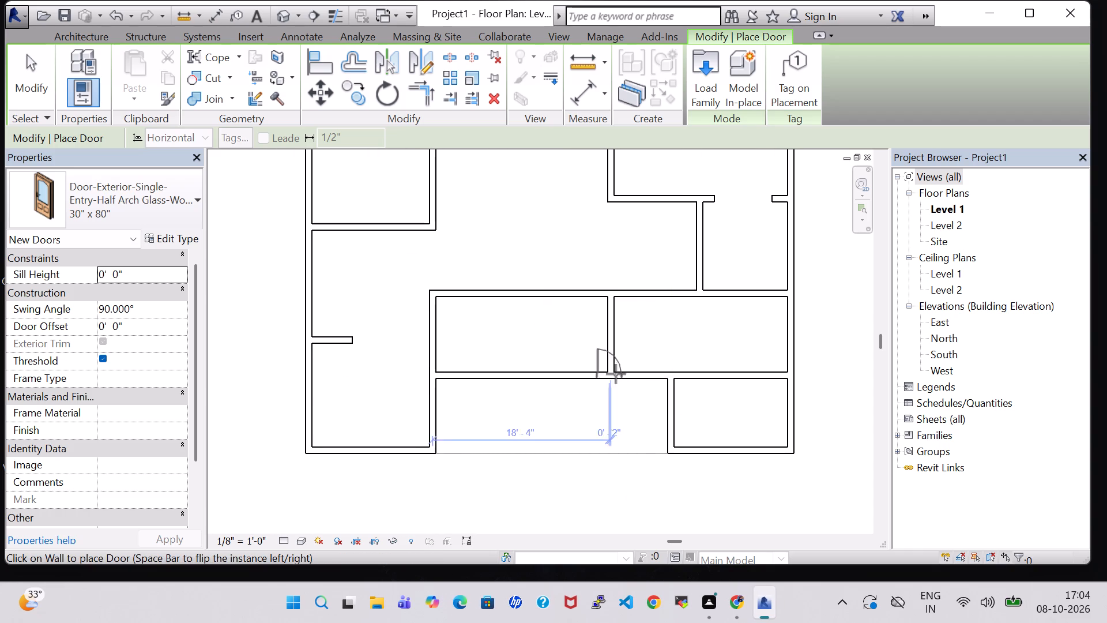
left_click(650, 385)
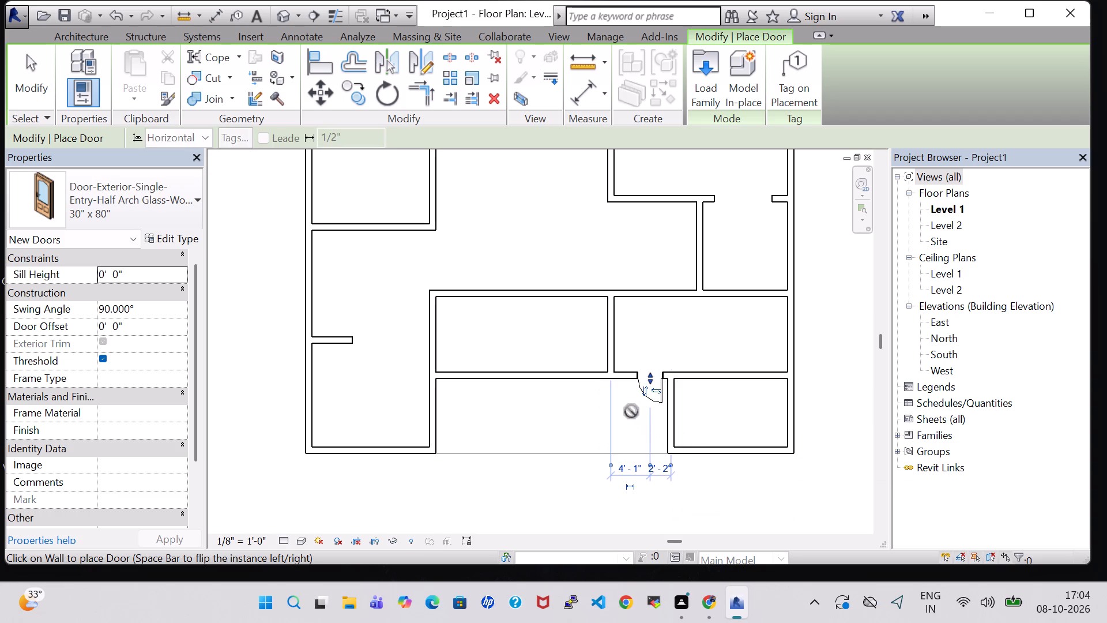
key("Escape")
key("Escape")
Set the placed door's 30" x 80" type width to 4' 6" in its type properties.
left_click(641, 399)
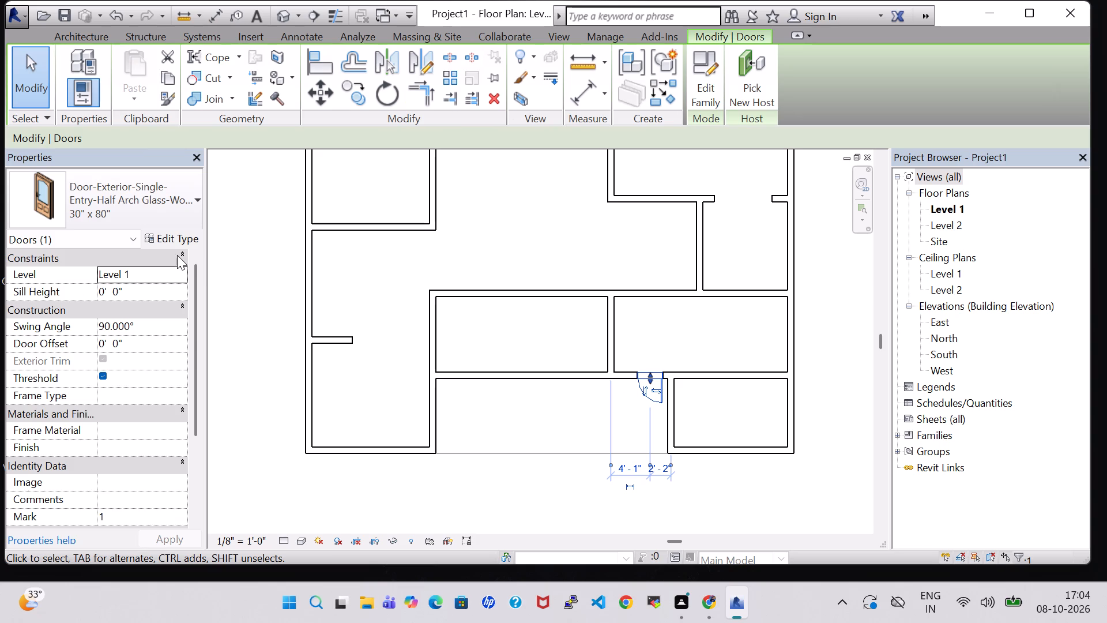
left_click(170, 230)
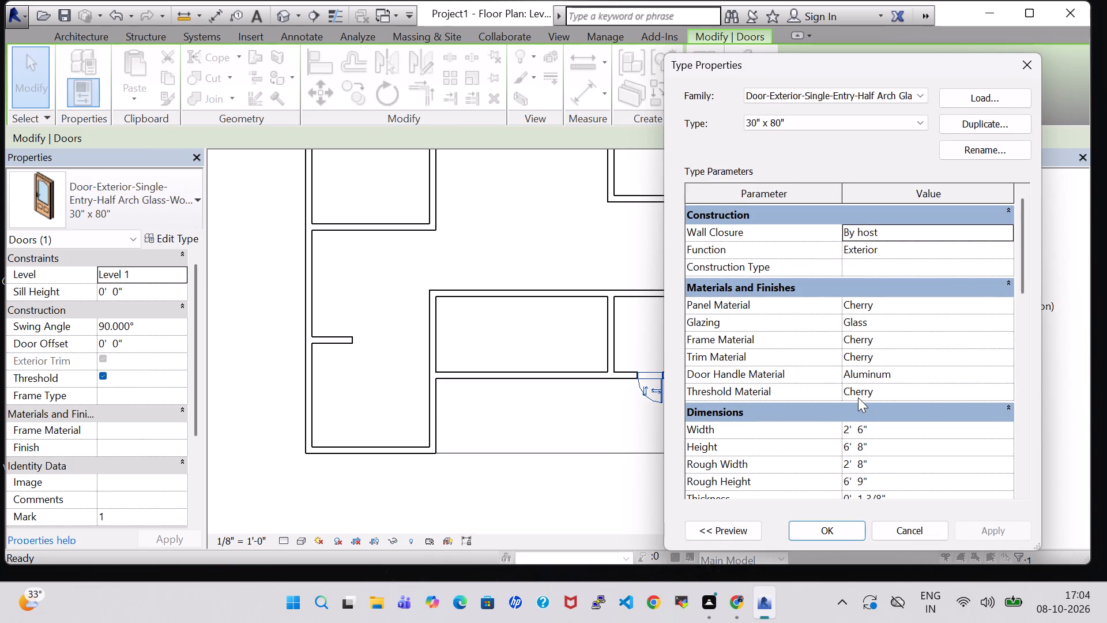
left_click(849, 429)
key("Right")
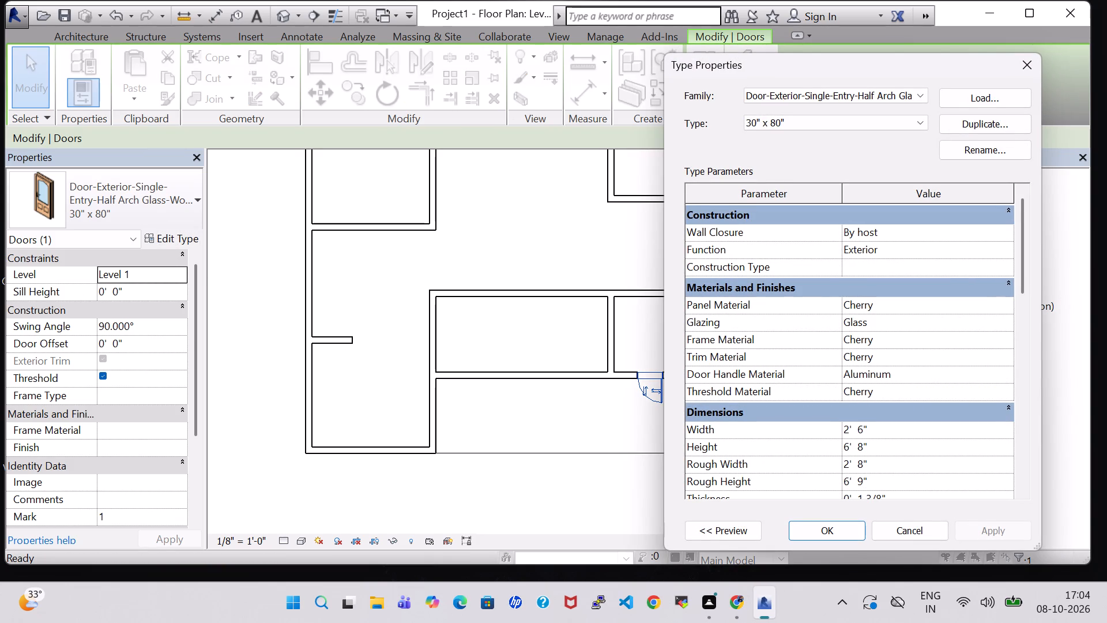
key("BackSpace")
key("4")
key("Return")
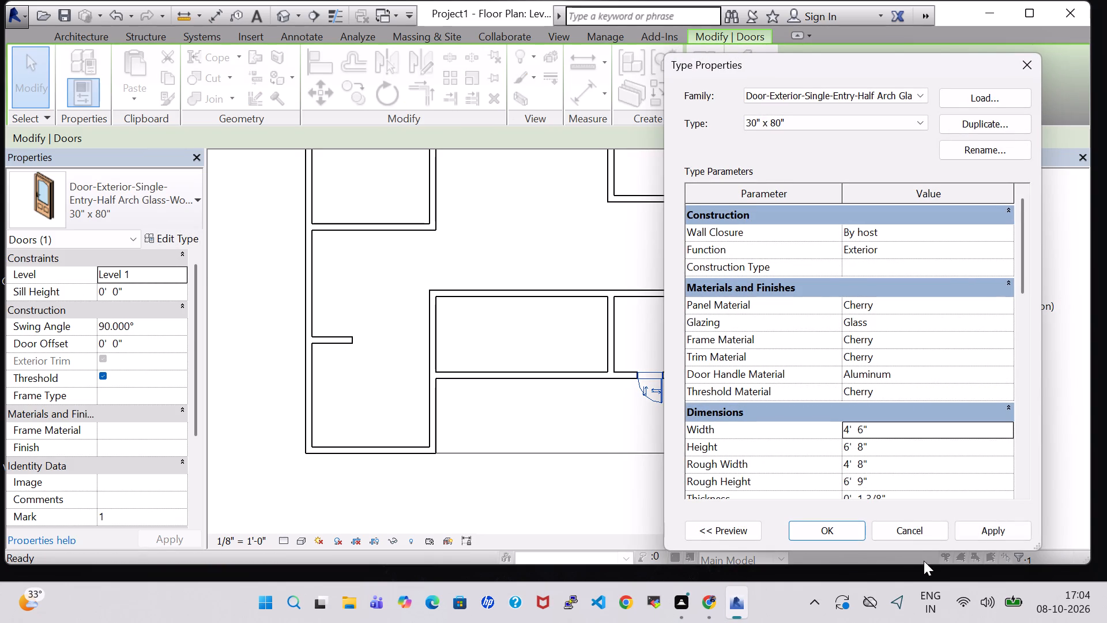
left_click(976, 526)
left_click(932, 362)
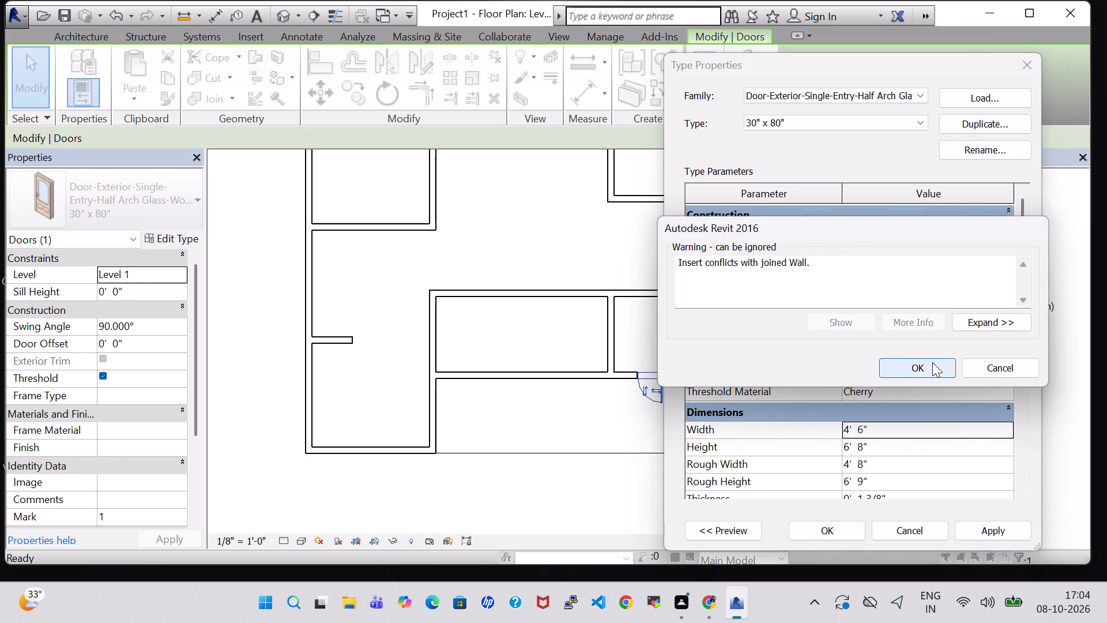
left_click(819, 523)
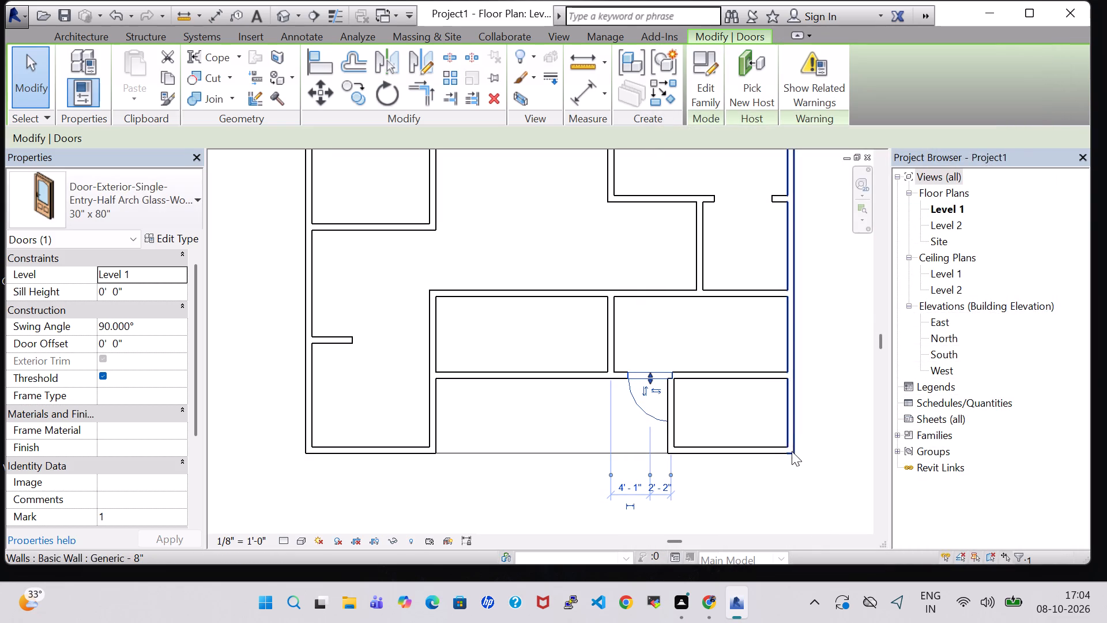
left_click(793, 463)
Nudge the widened door left, away from the lower-right room's wall, to about 3'-5" from the partition above.
left_click(653, 397)
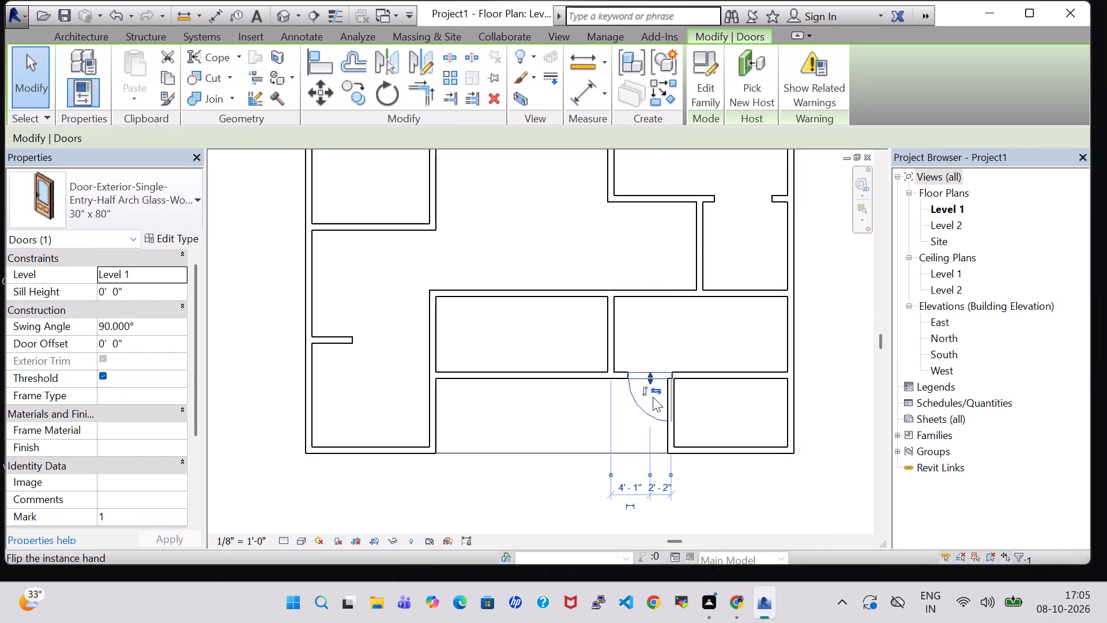
key("Left")
key("Left")
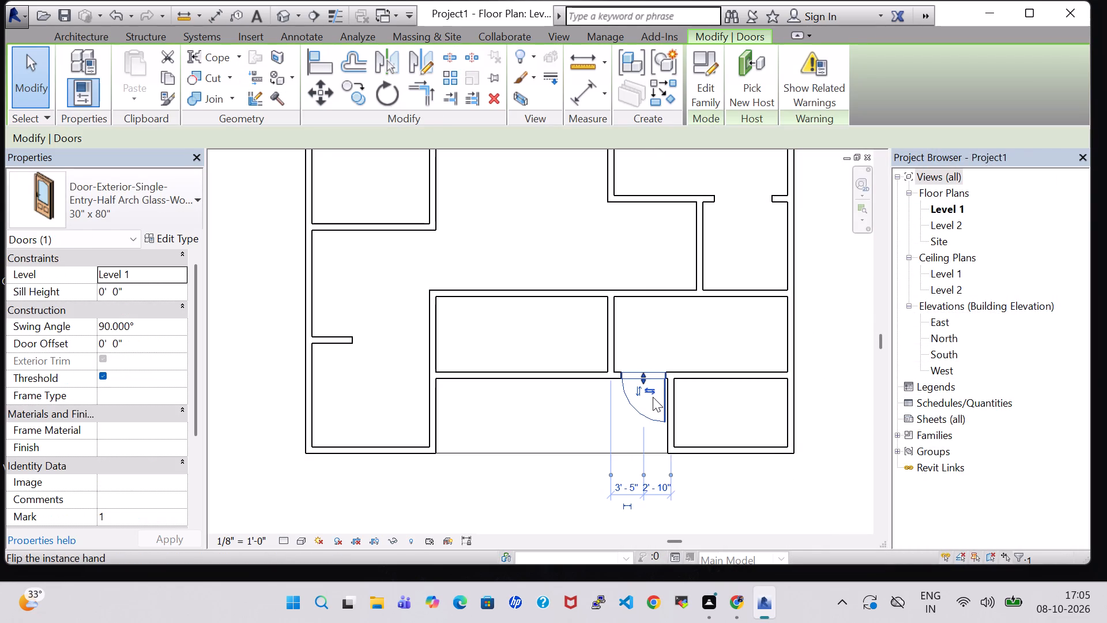
key("Right")
key("Left")
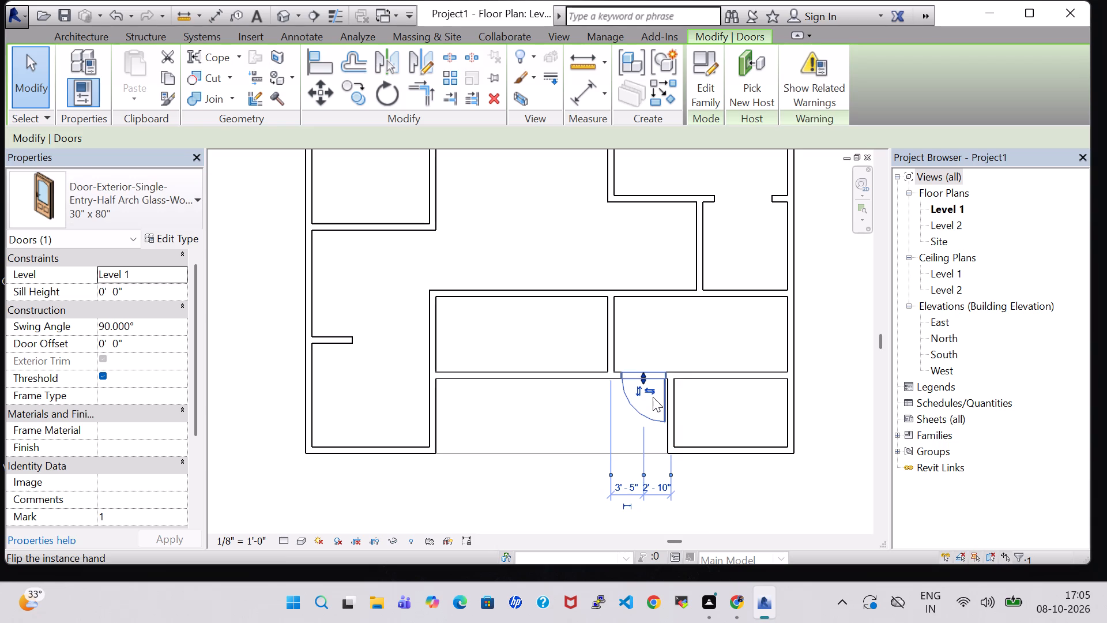
left_click(741, 527)
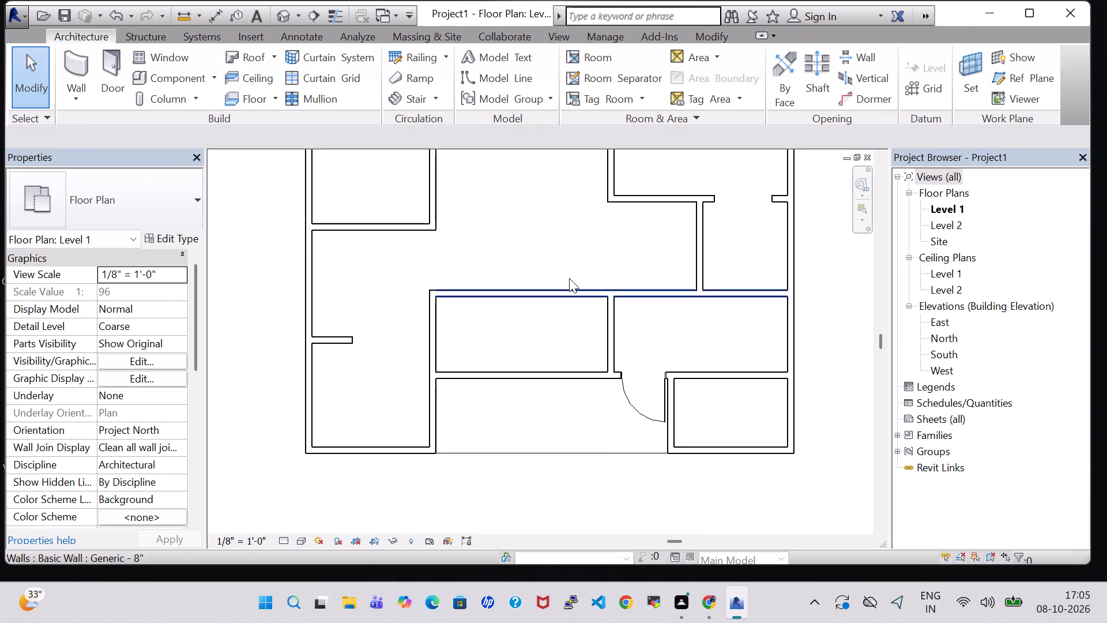
Place two mirrored doors in the wall above the paired rooms, each about 3'-0" from their shared partition and swinging into the rooms.
left_click(115, 90)
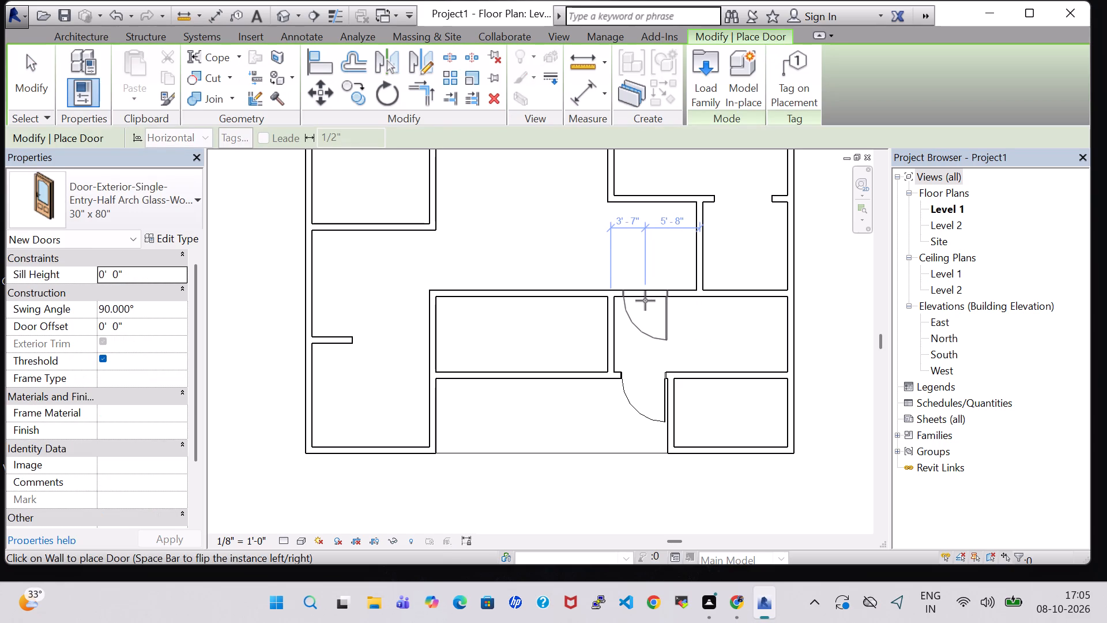
key("space")
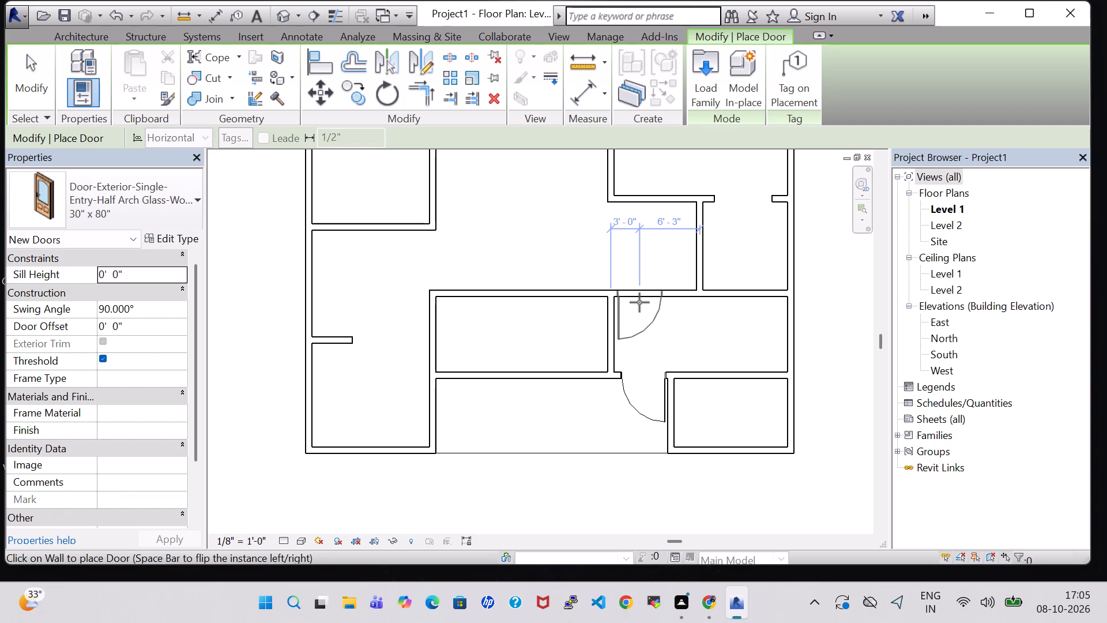
left_click(639, 302)
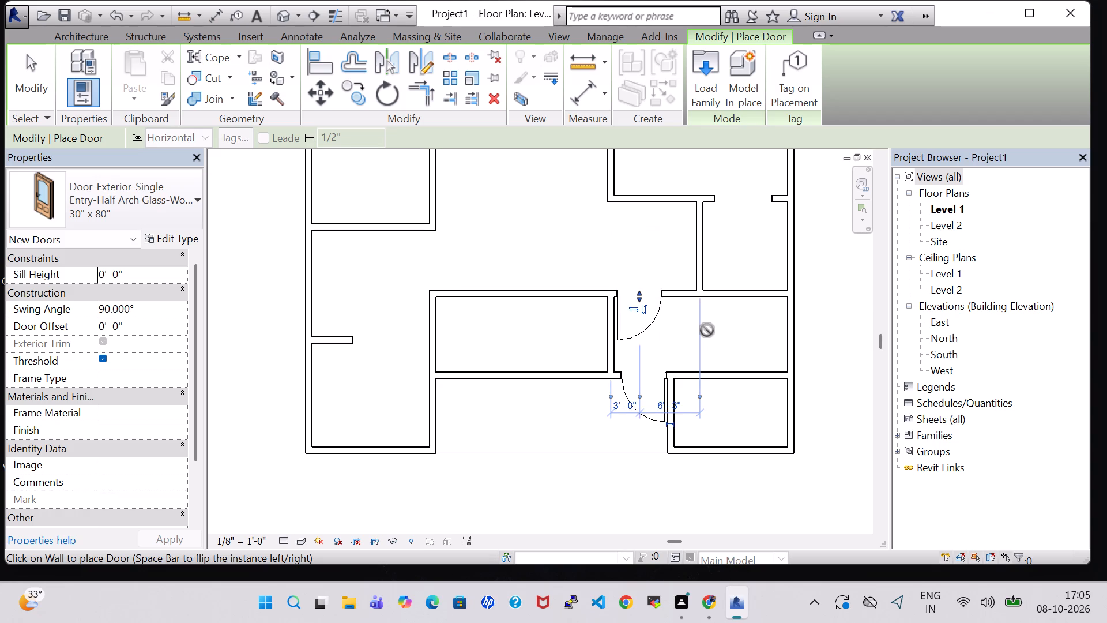
key("space")
left_click(582, 298)
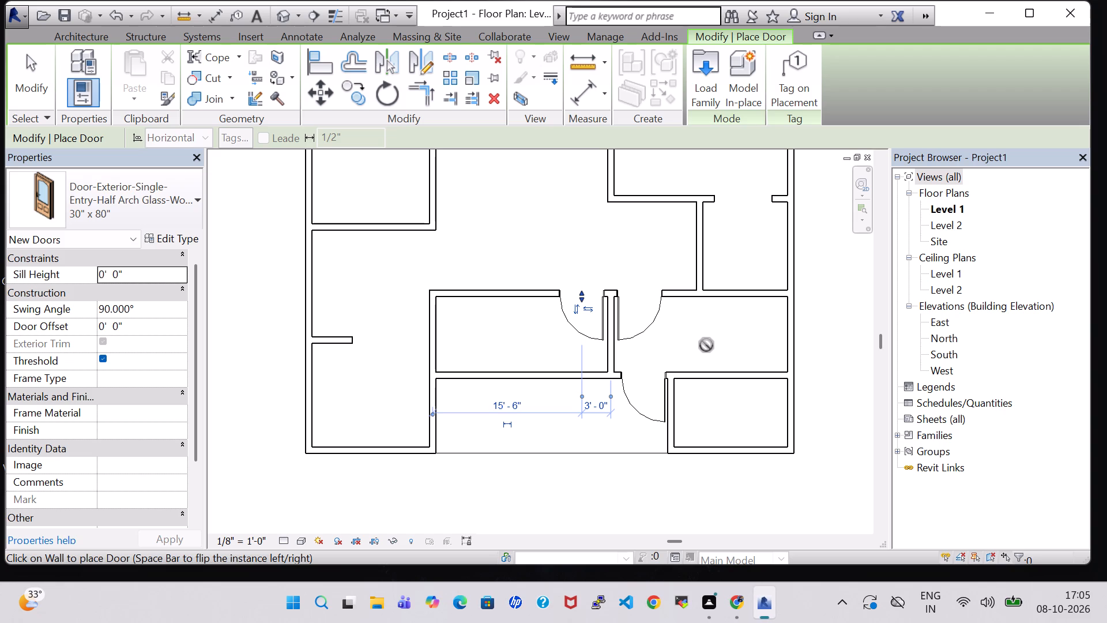
Place a door in the stepped wall's lower horizontal run, about 2'-9" from the small right-hand room's left wall.
left_click(673, 209)
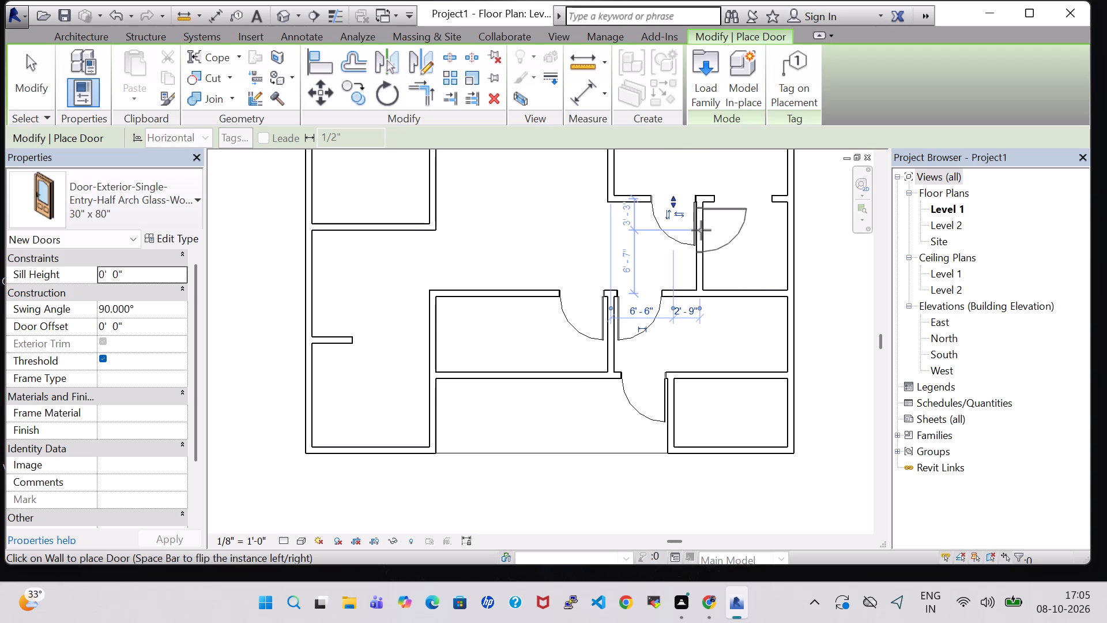
Place a door in the upper-left room's bottom wall, about 2'-8" from its right wall, swinging into the room with the hinge on the right.
middle_click_drag(701, 230, 729, 301)
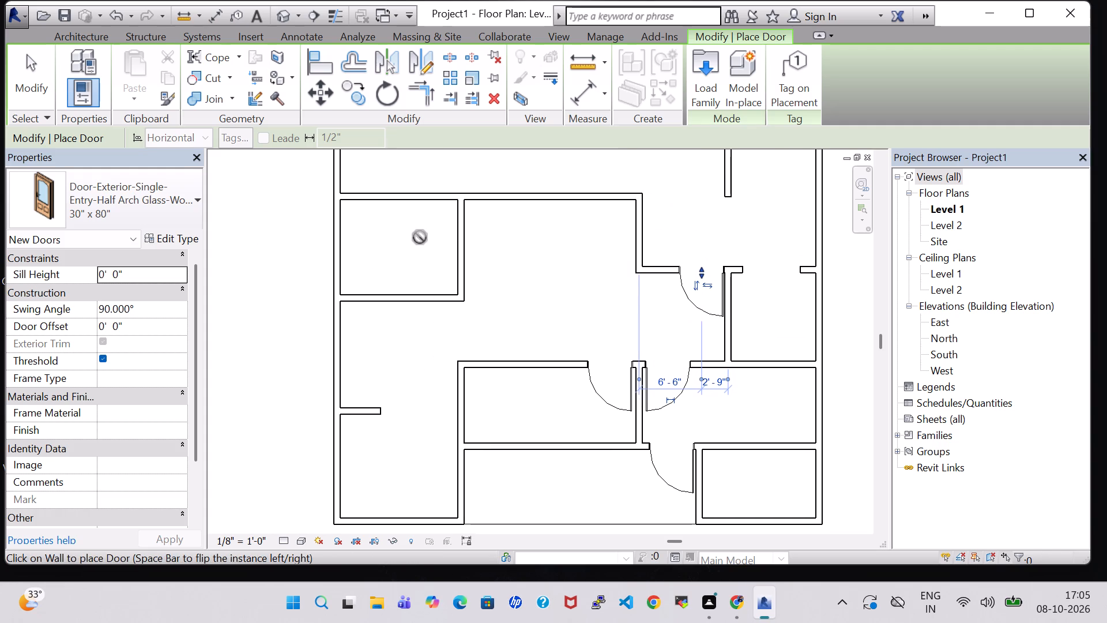
middle_click_drag(558, 276, 522, 365)
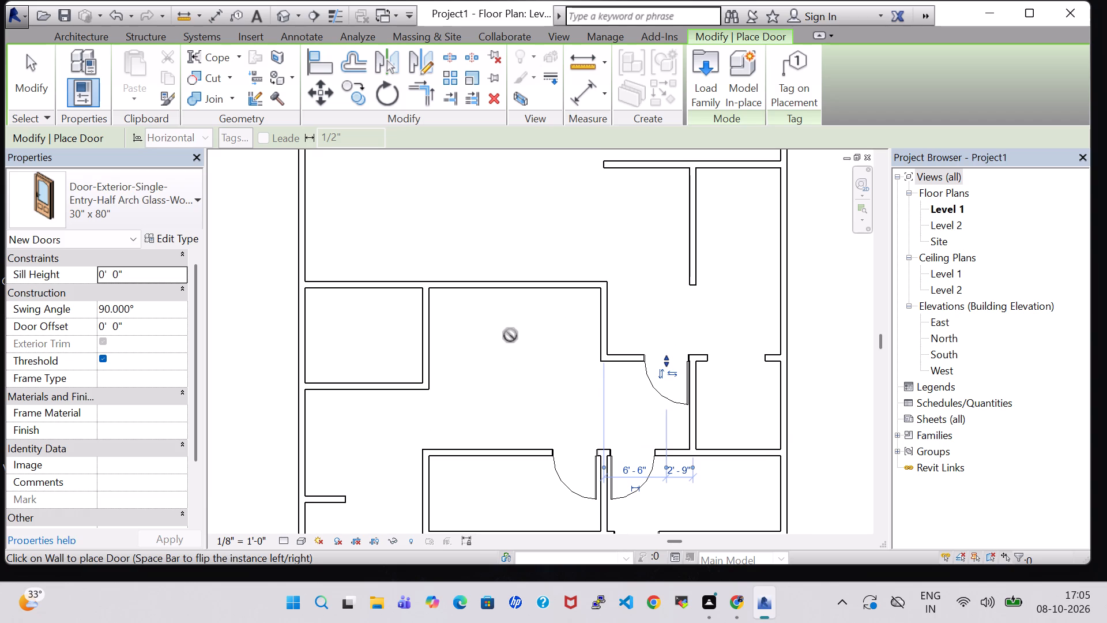
middle_click_drag(418, 243, 528, 542)
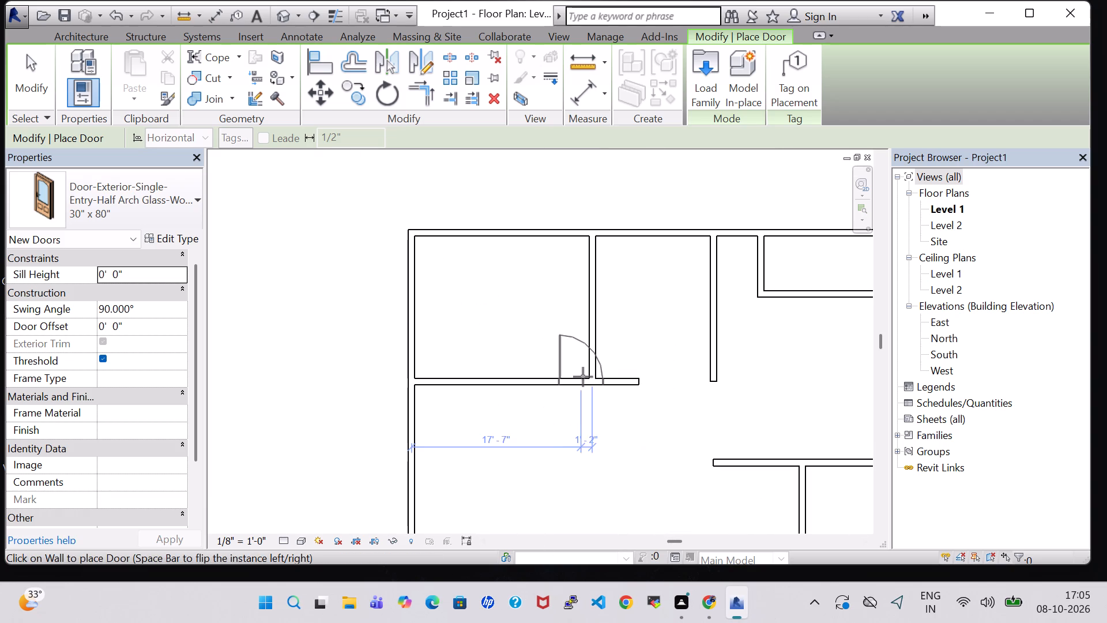
key("space")
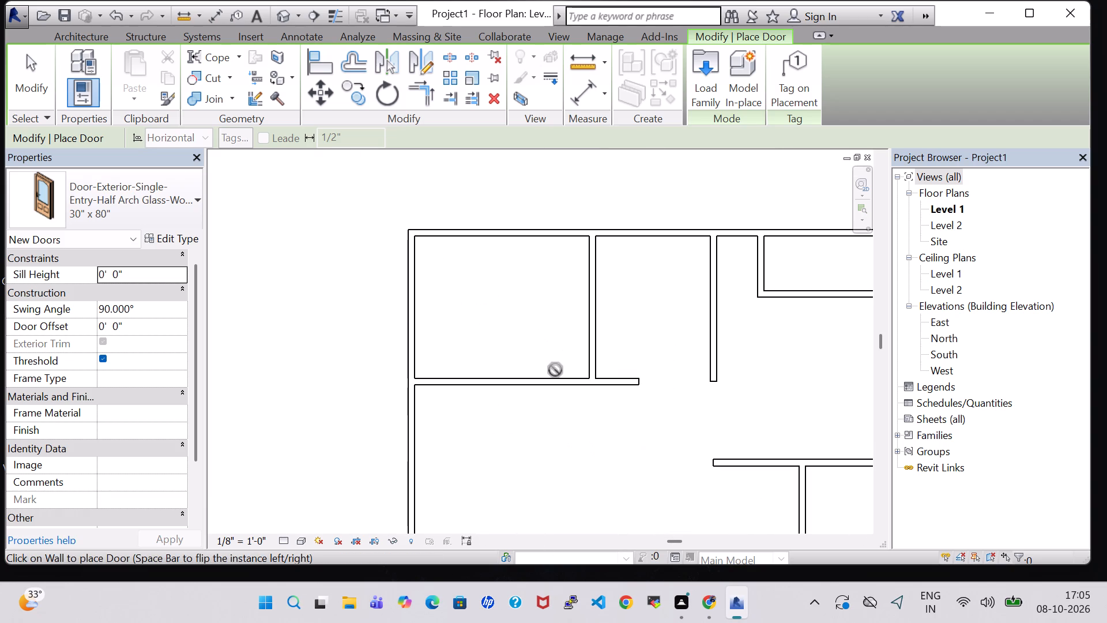
left_click(566, 371)
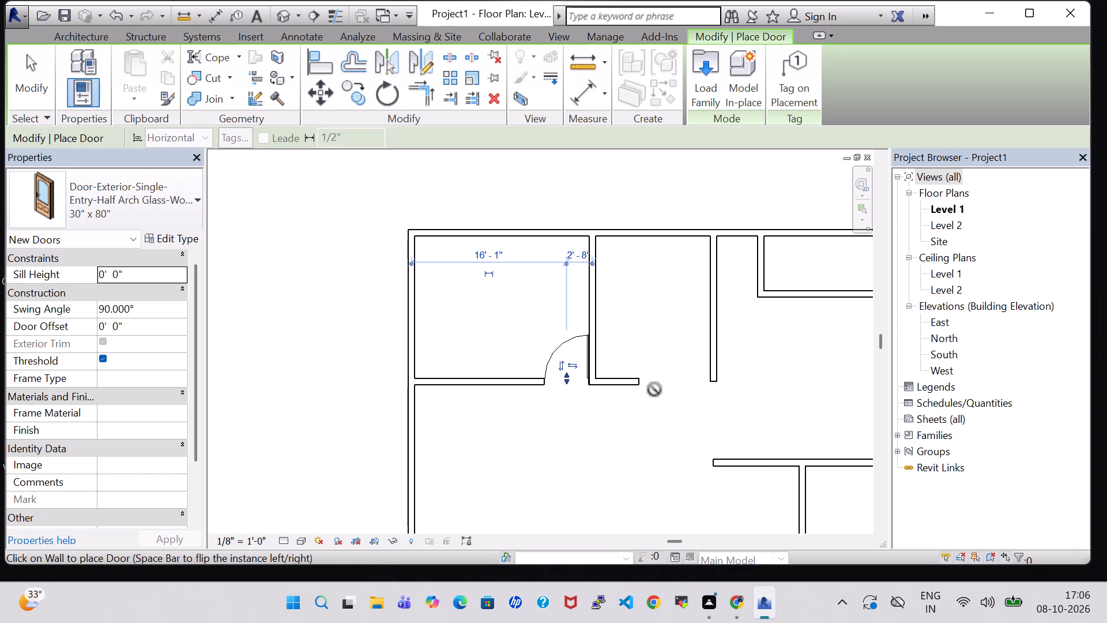
key("Escape")
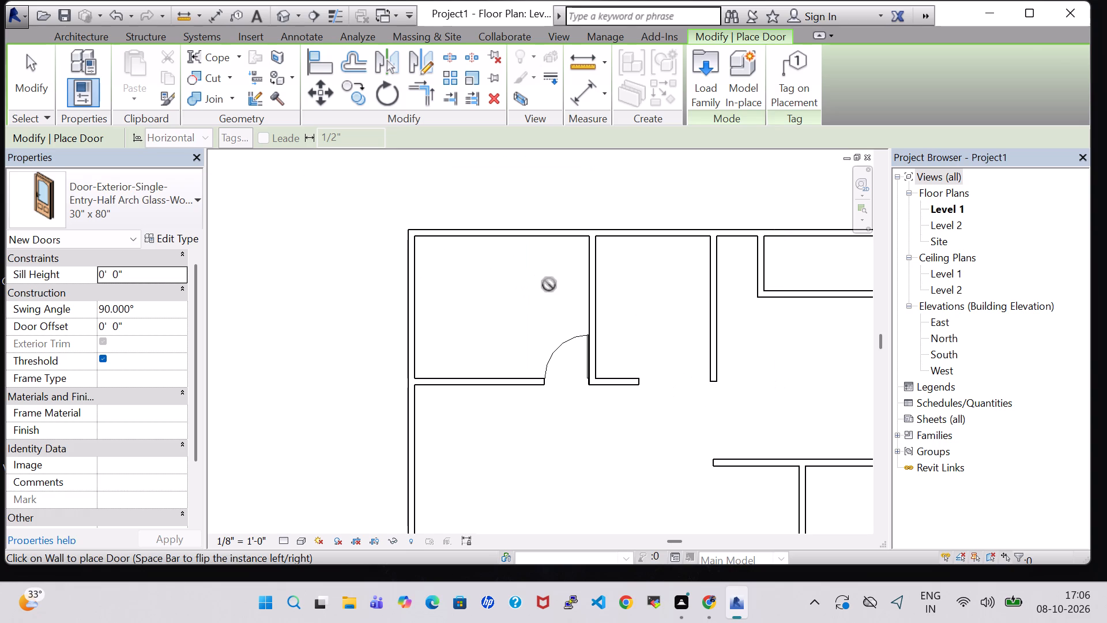
key("Escape")
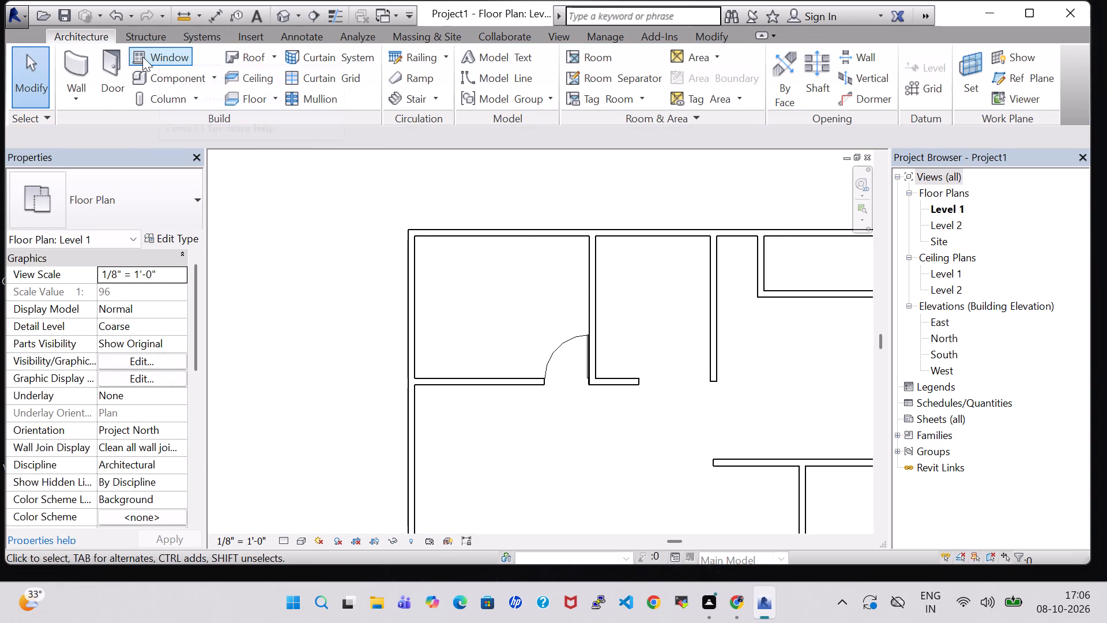
Draw a Generic - 8" wall from the upper vertical partition's free end down to the left end of the horizontal wall below.
left_click(88, 65)
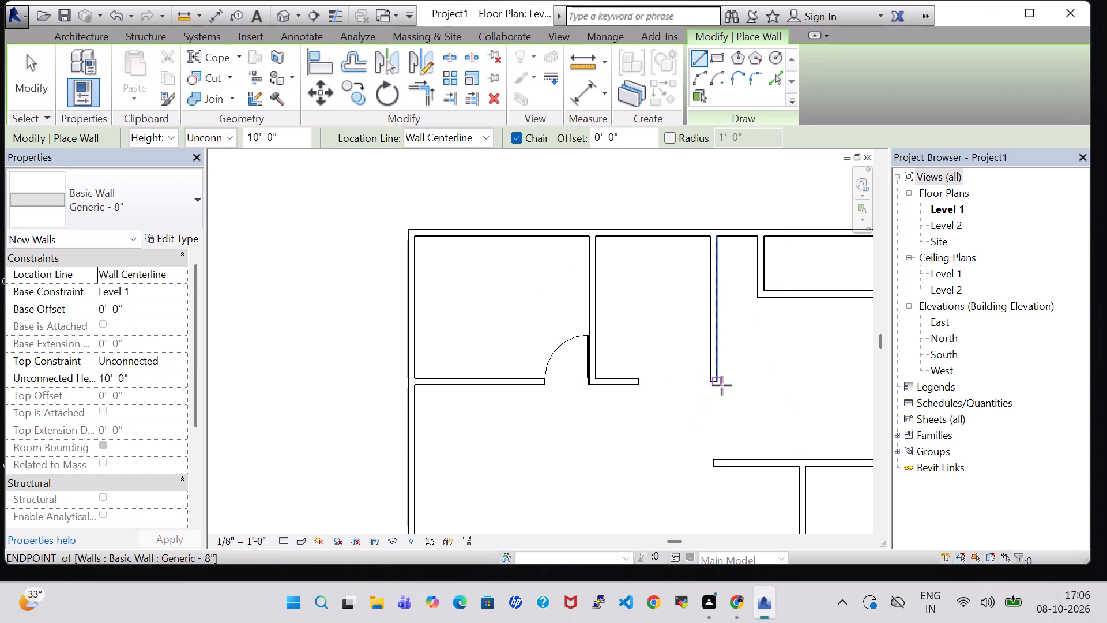
left_click(714, 383)
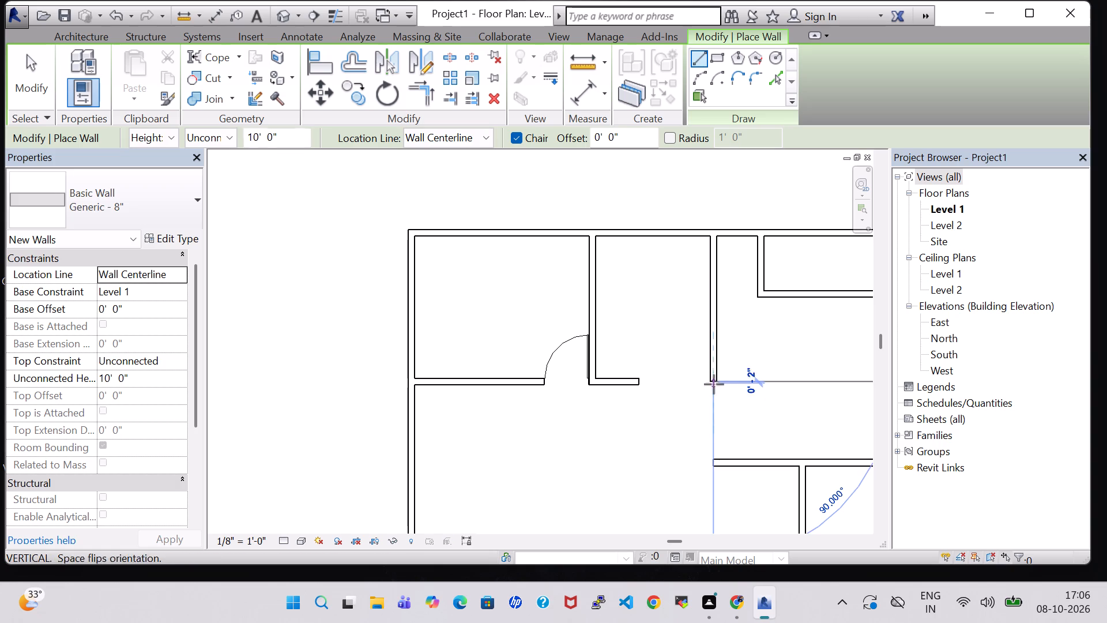
left_click(717, 460)
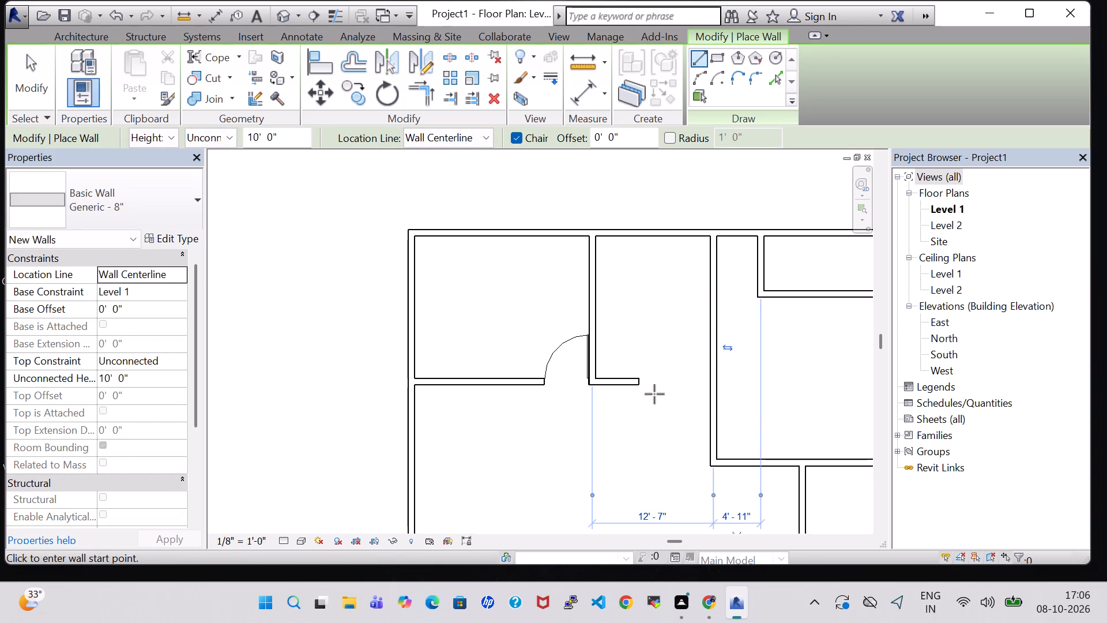
key("Escape")
left_click(93, 45)
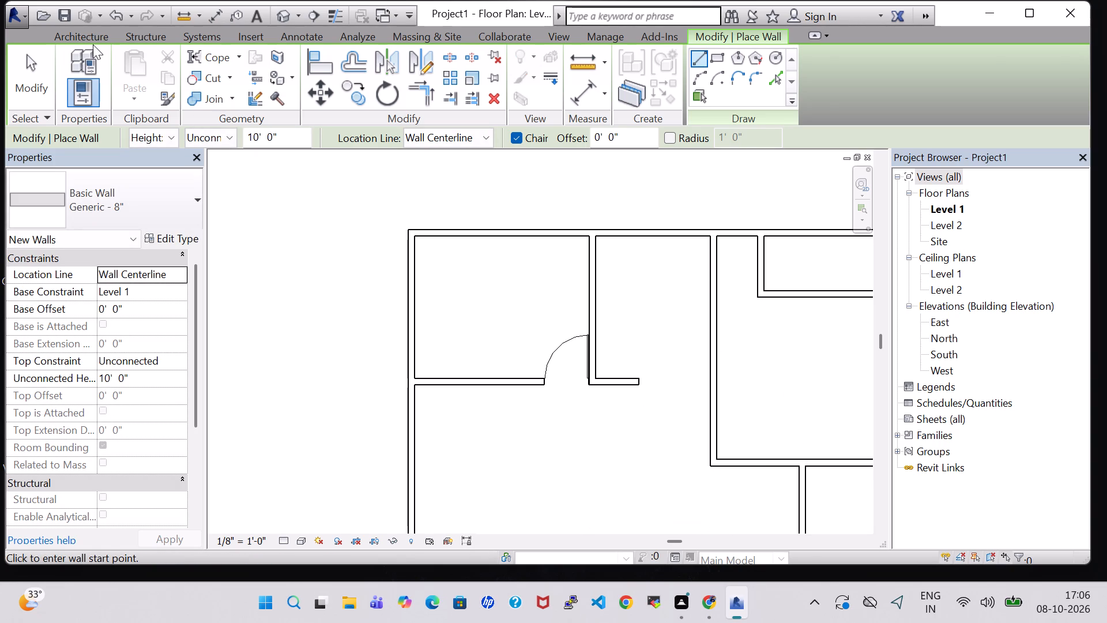
Place a 30" x 80" exterior door in the upper-right room's left wall, about 3'-1" above its bottom wall, swinging into the room.
left_click(93, 35)
left_click(108, 58)
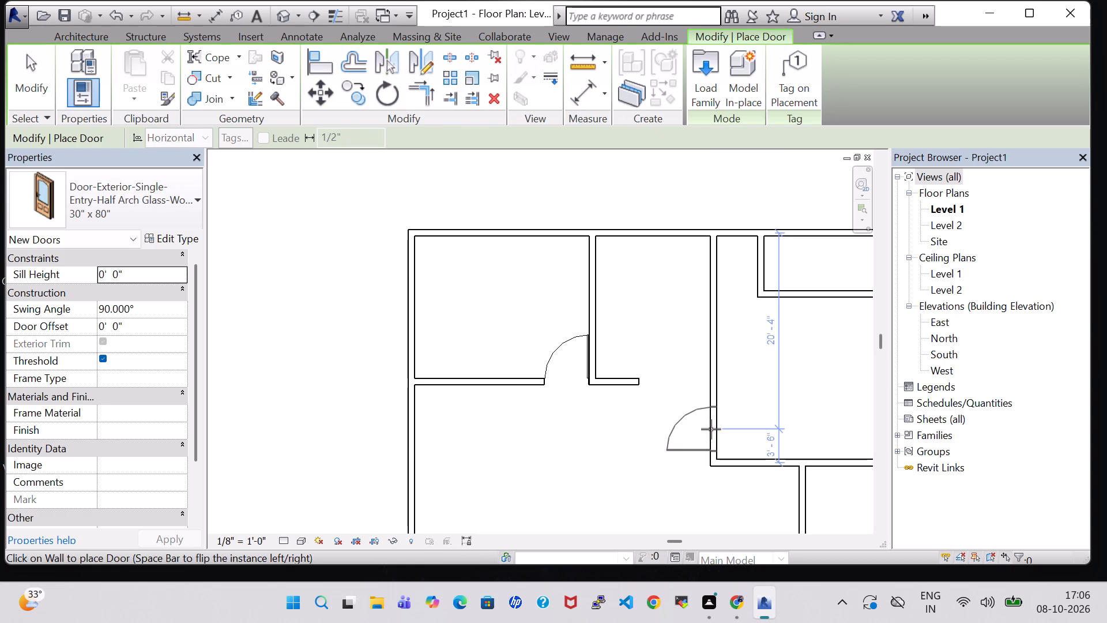
key("space")
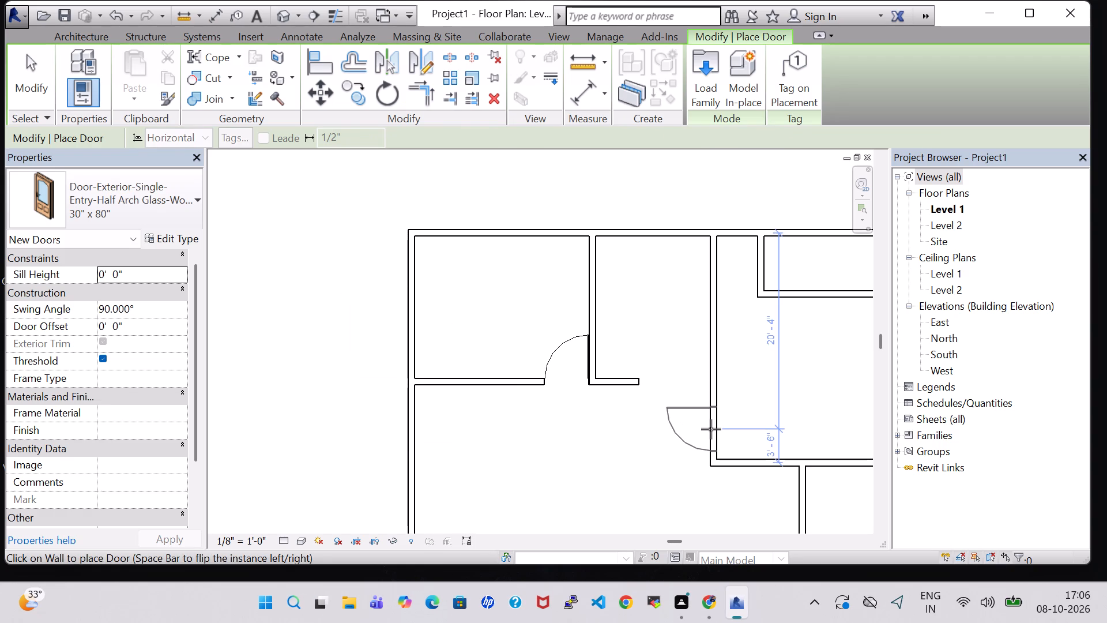
key("space")
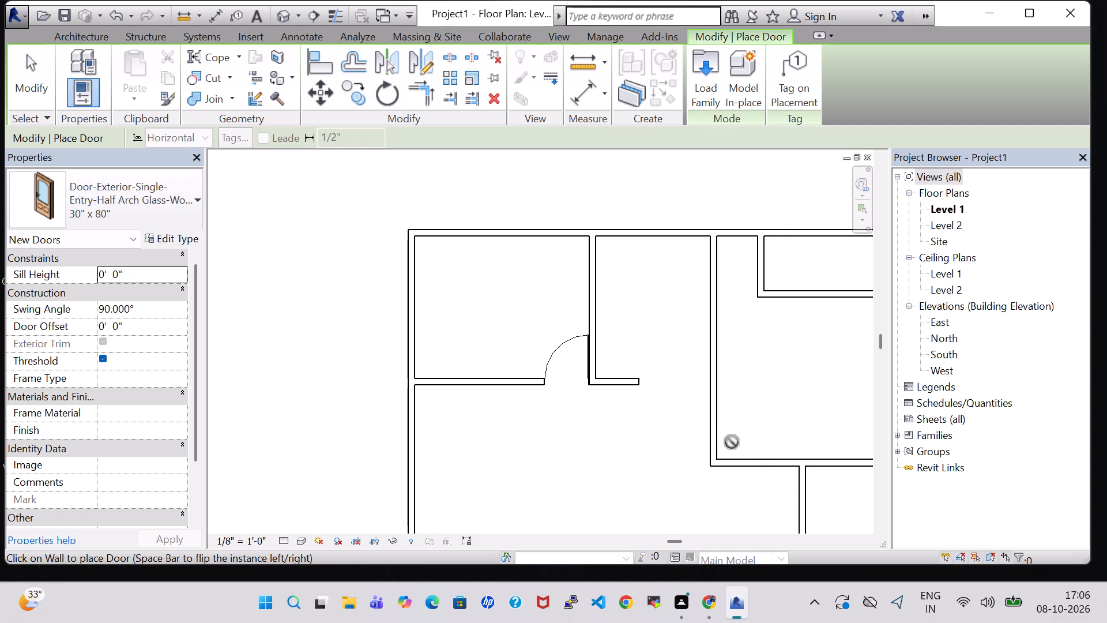
key("space")
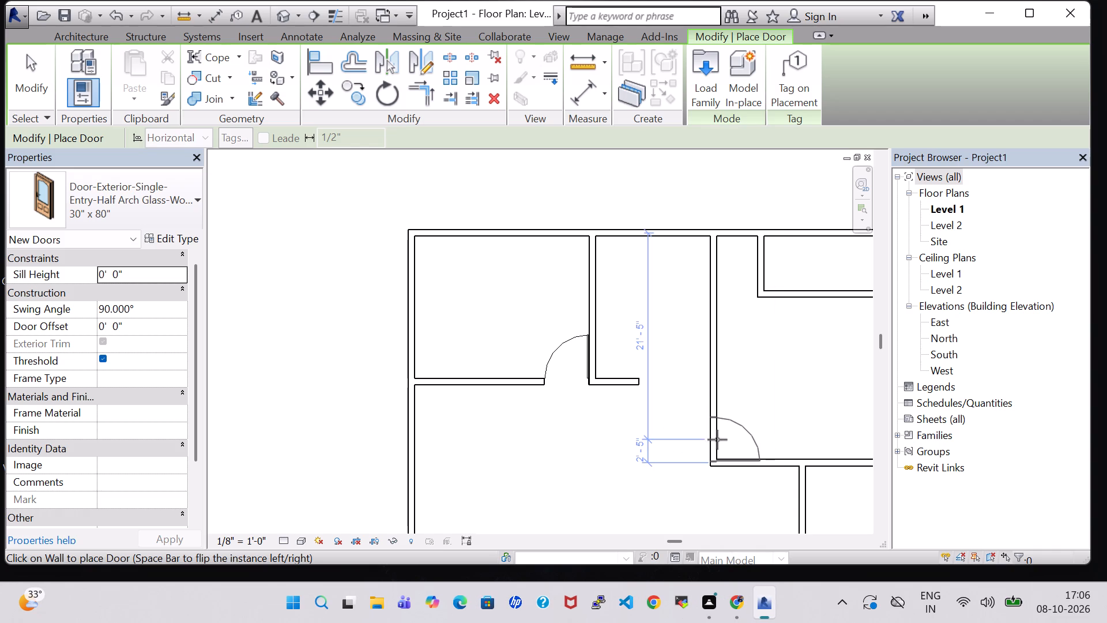
left_click(717, 440)
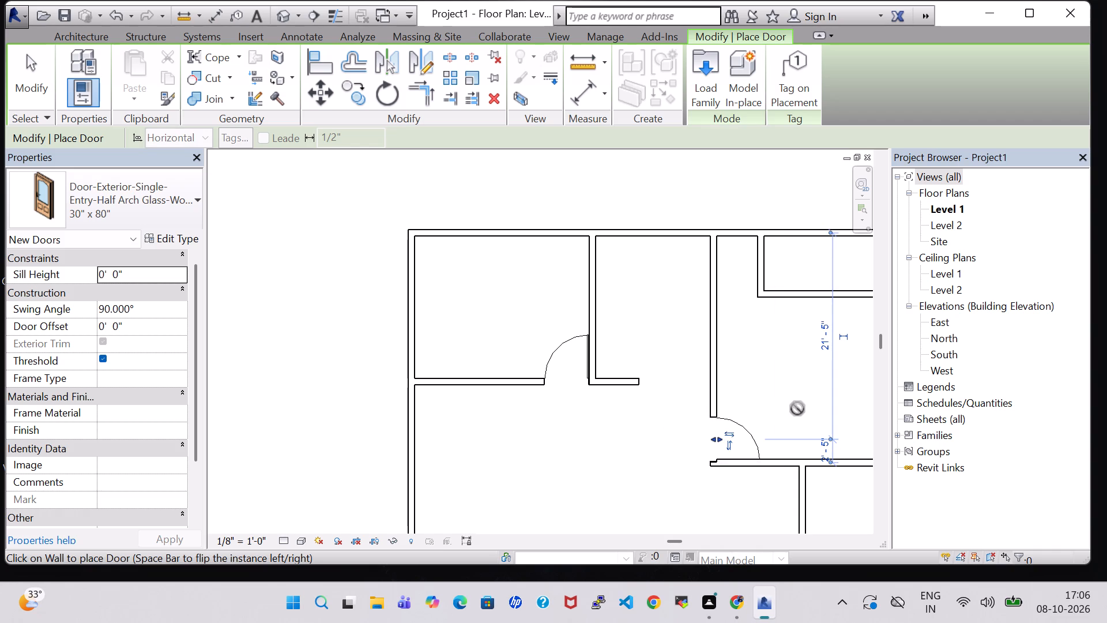
key("Escape")
key("Escape")
left_click(738, 426)
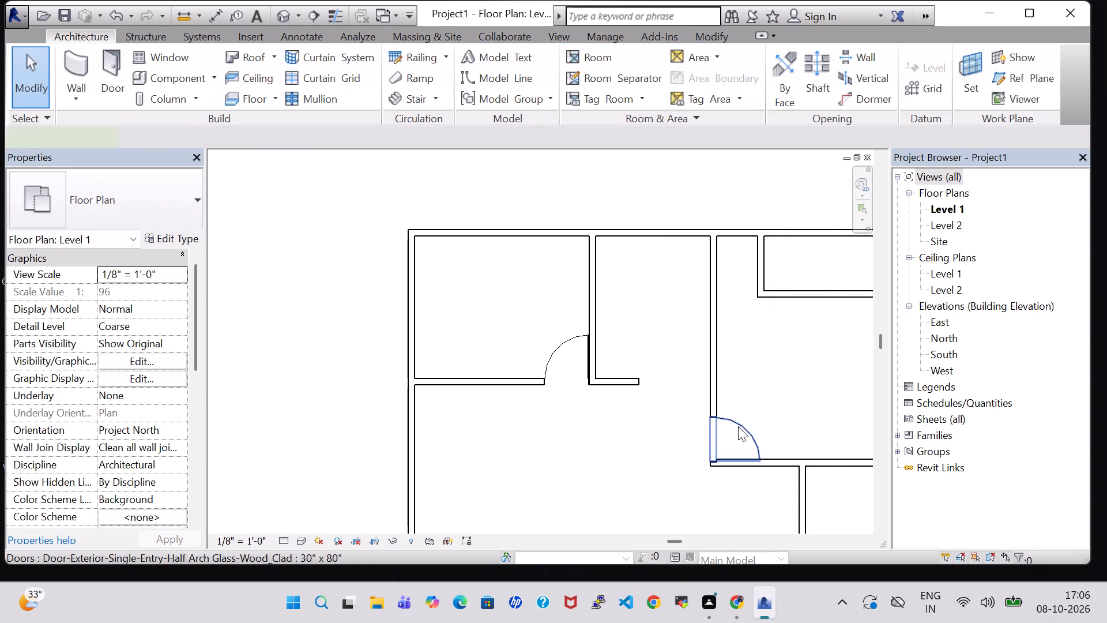
key("Up")
key("Up")
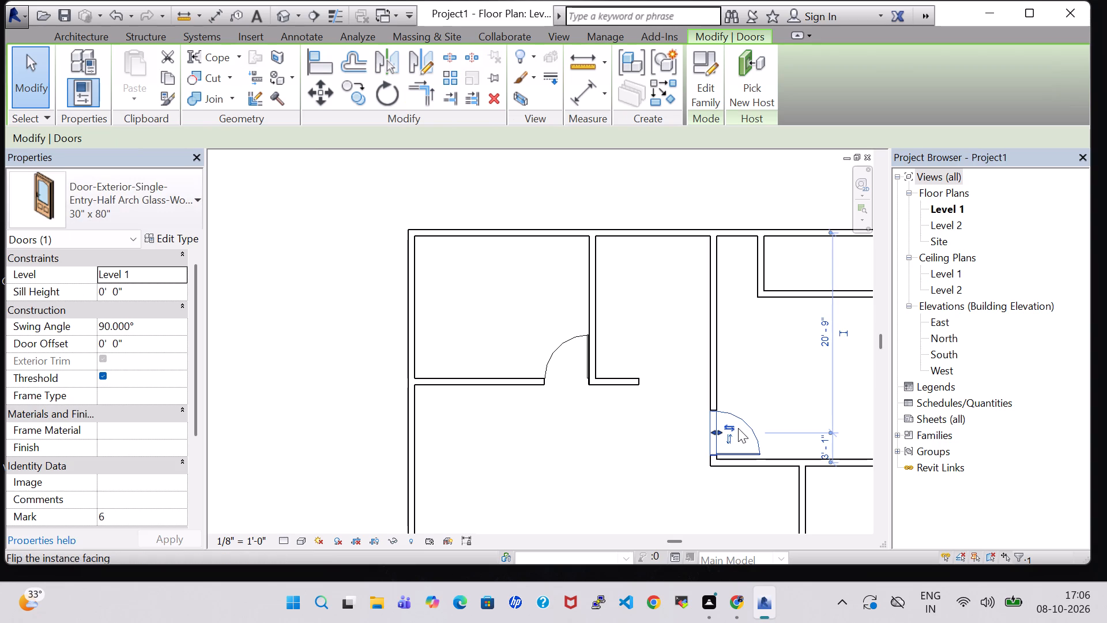
scroll(702, 431, "down", 2)
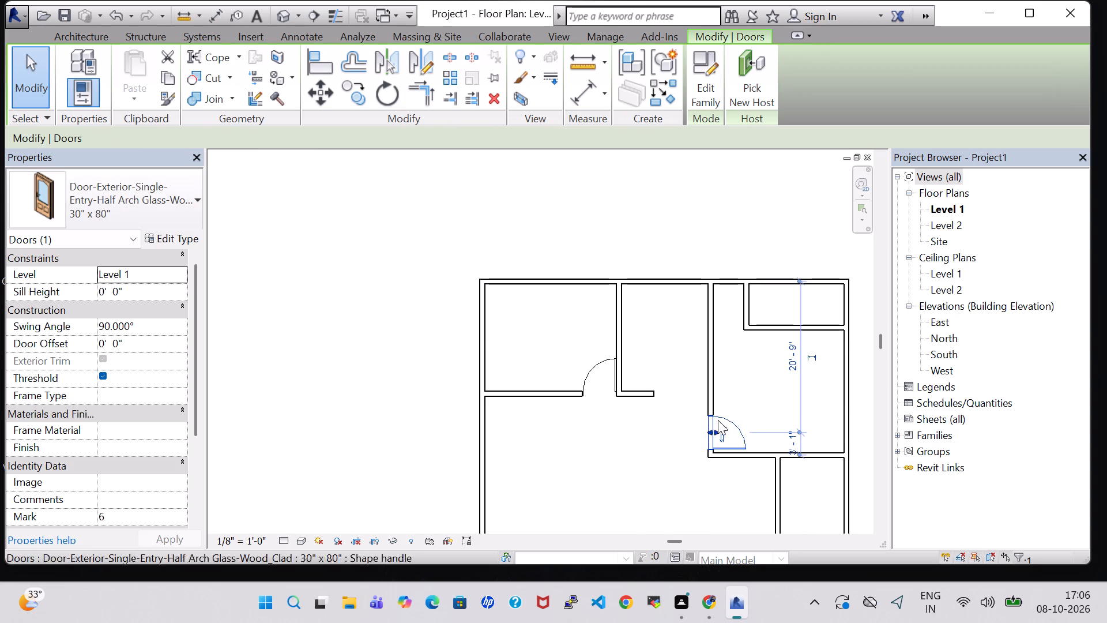
middle_click_drag(722, 235, 626, 149)
left_click(799, 329)
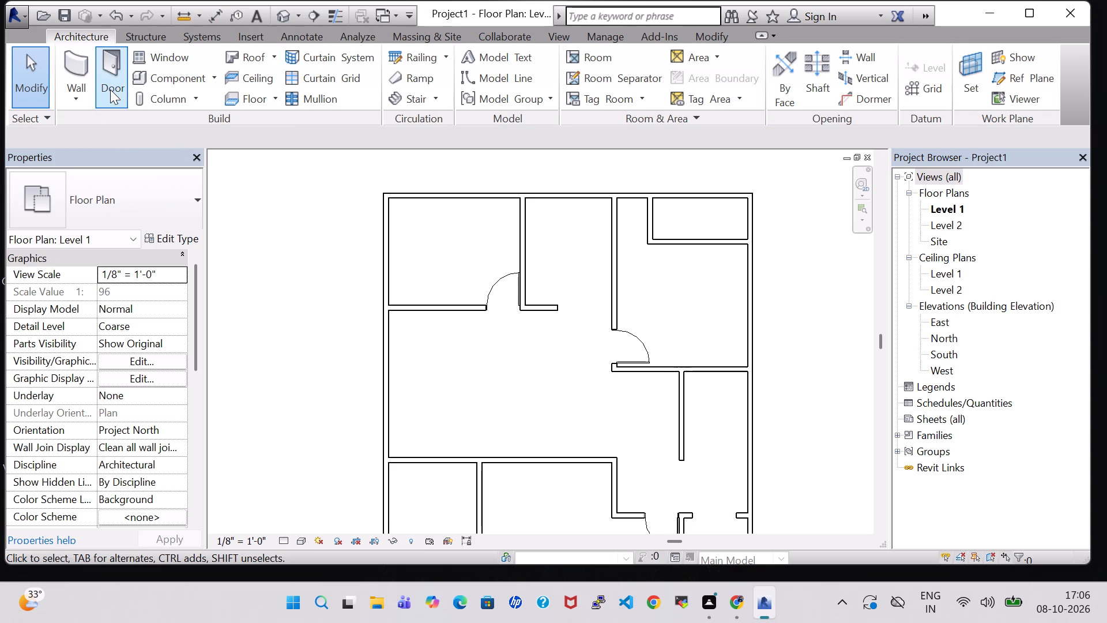
Nudge the door in the stepped wall's lower horizontal run left, about 3'-3" from the small right-hand room's left wall.
middle_click_drag(812, 340, 812, 318)
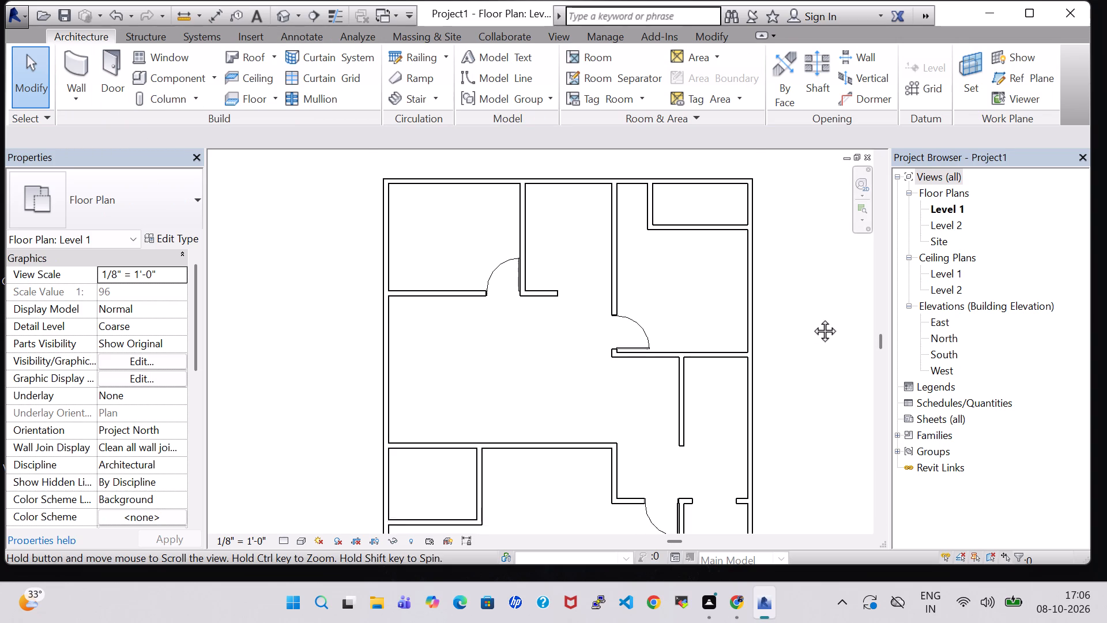
middle_click_drag(812, 318, 815, 282)
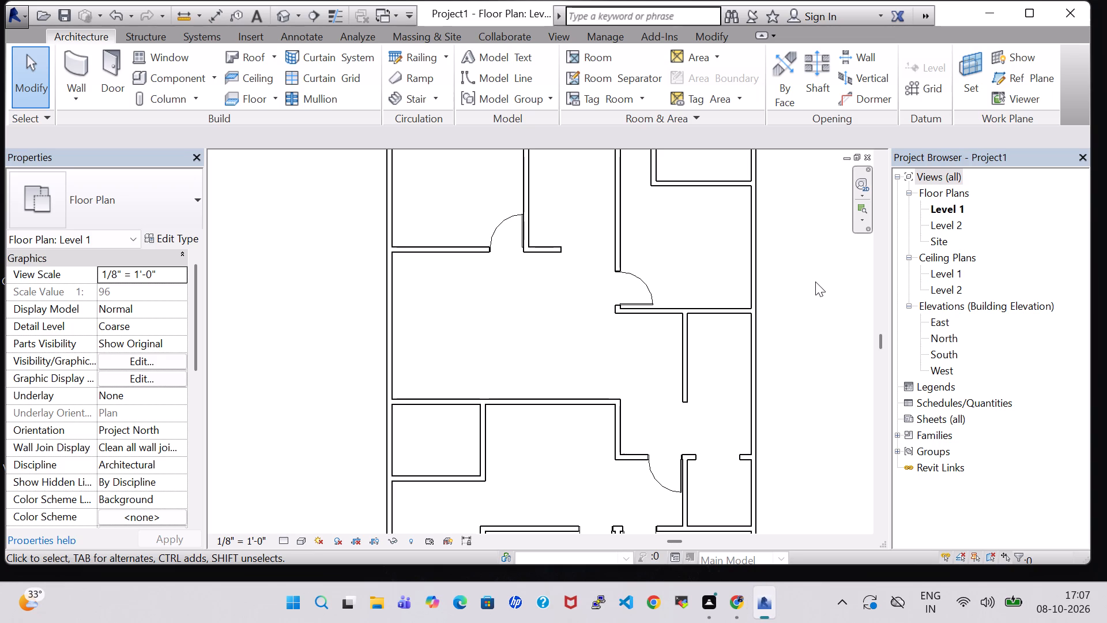
middle_click_drag(822, 334, 822, 333)
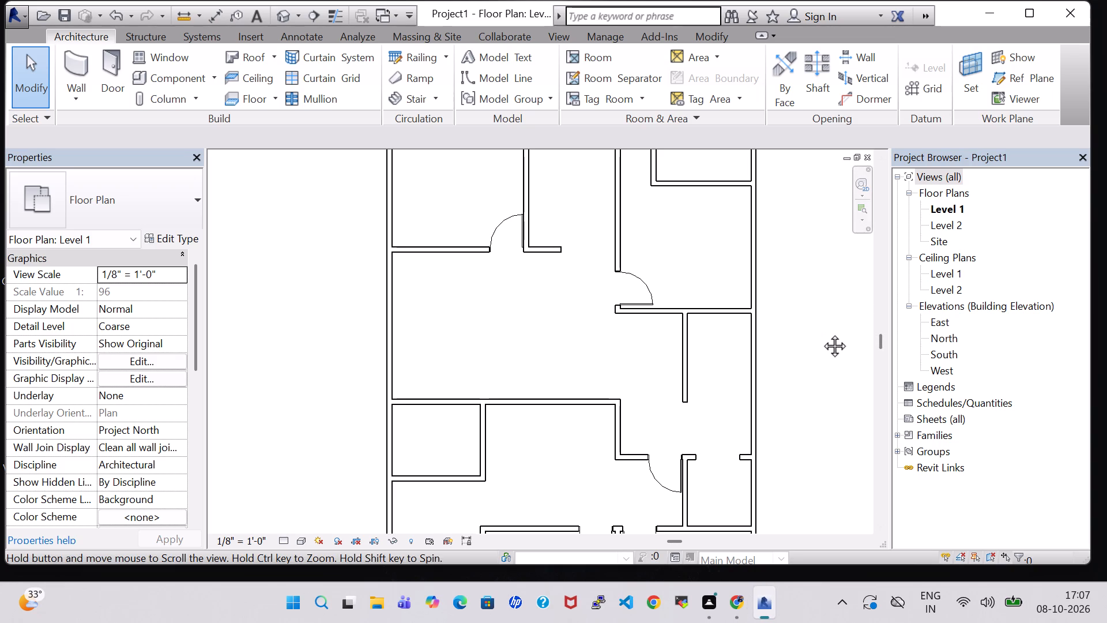
middle_click_drag(822, 333, 819, 281)
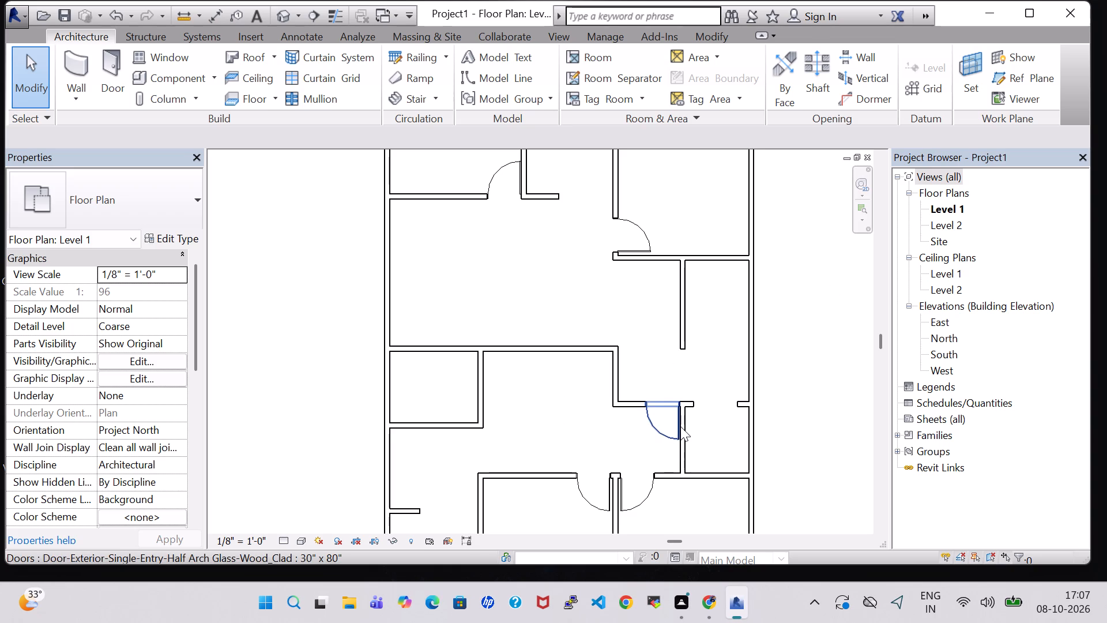
left_click(652, 420)
key("Left")
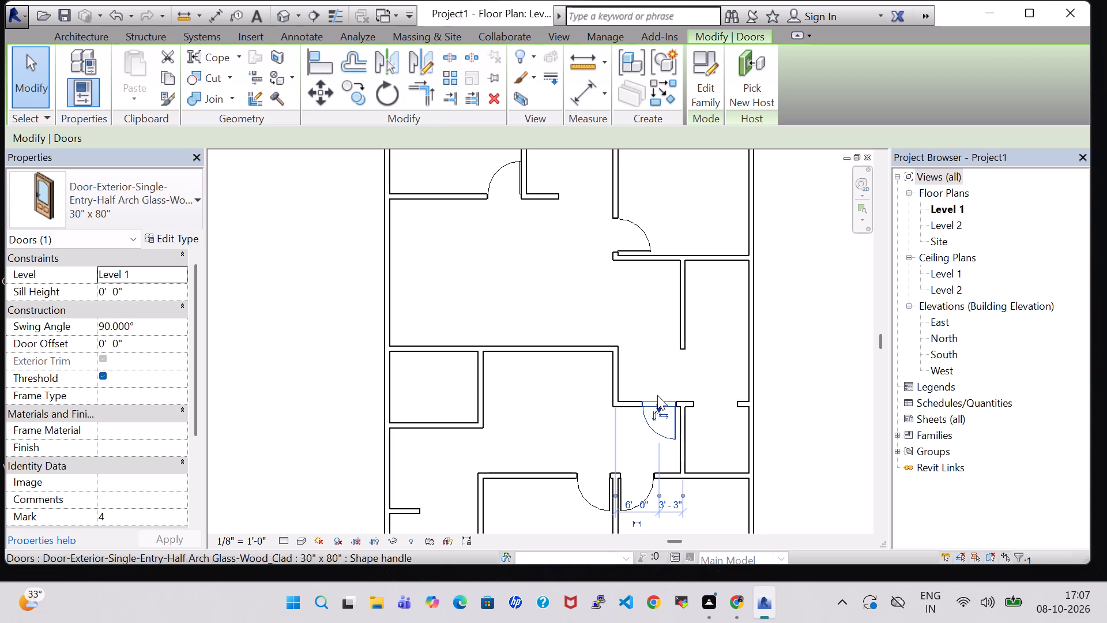
left_click(556, 288)
Load the residential door family Door-Interior-Single-Flush_Panel-Wood with its 12" x 80" type.
scroll(556, 288, "down", 1)
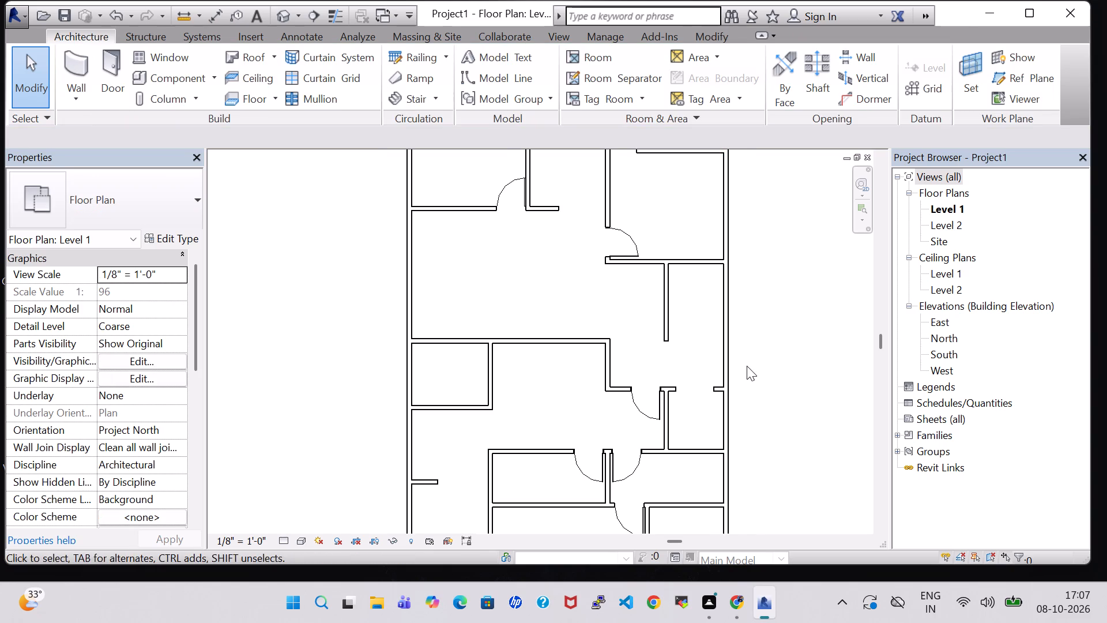
middle_click_drag(762, 369, 765, 290)
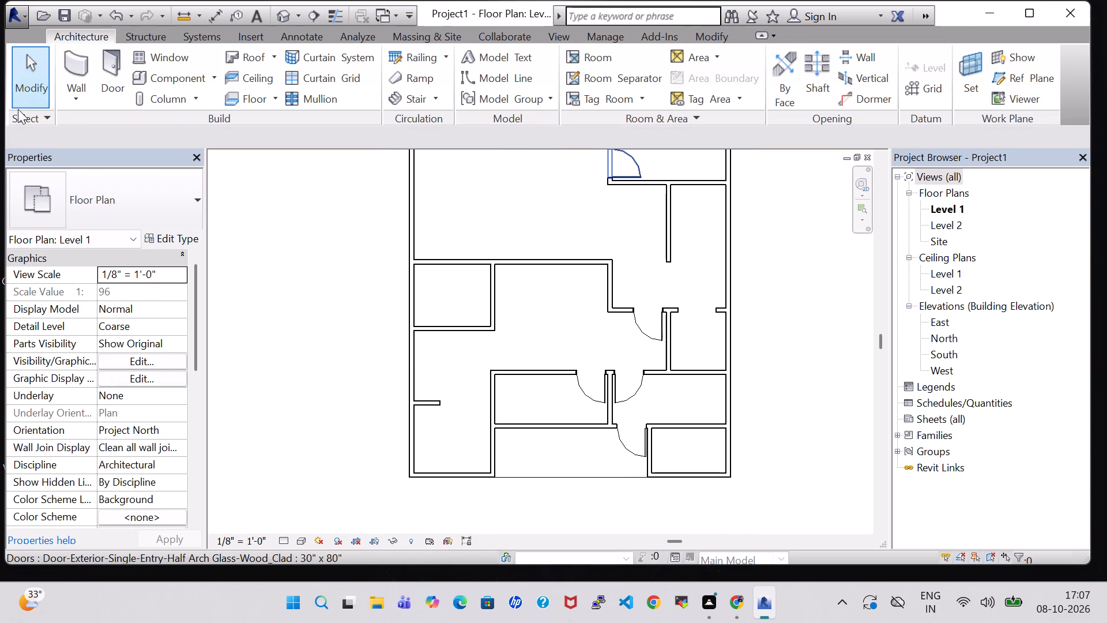
left_click(116, 74)
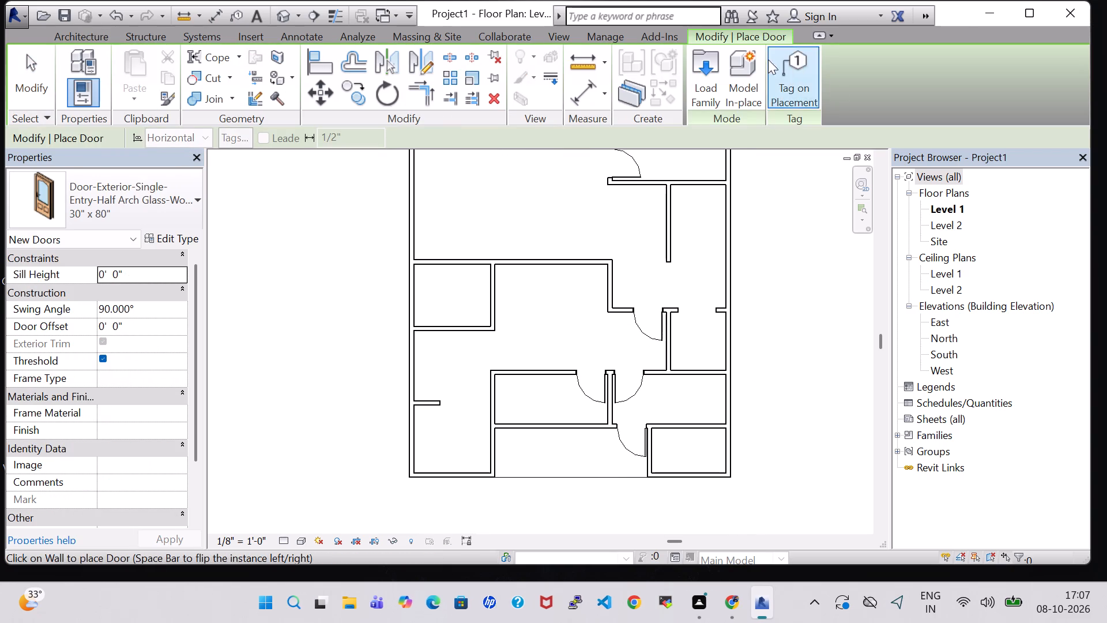
left_click(702, 69)
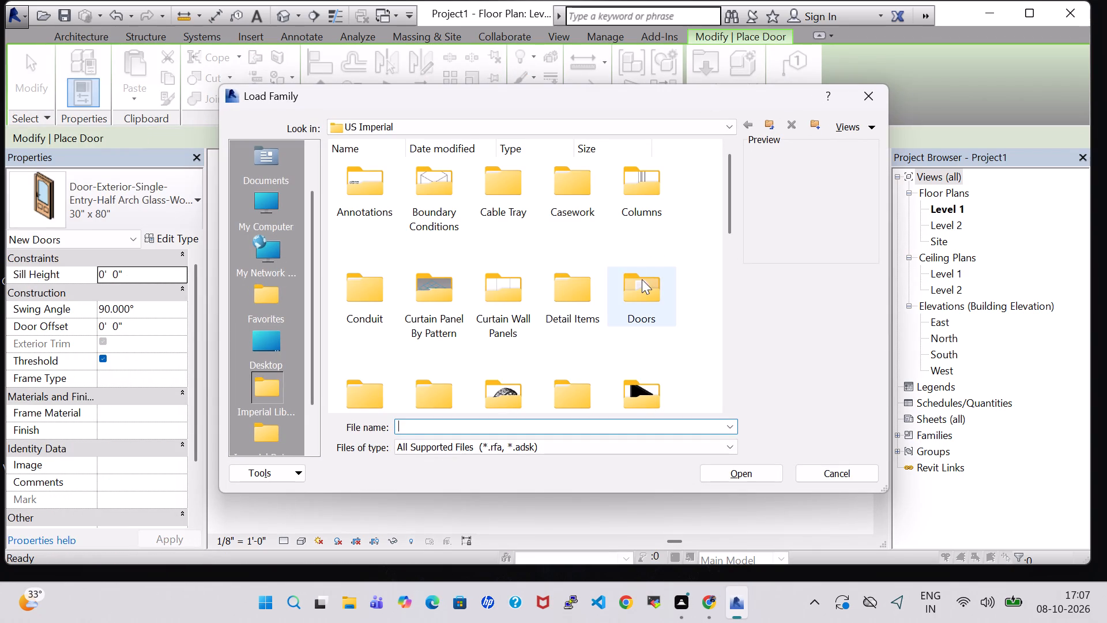
double_click(642, 279)
double_click(515, 189)
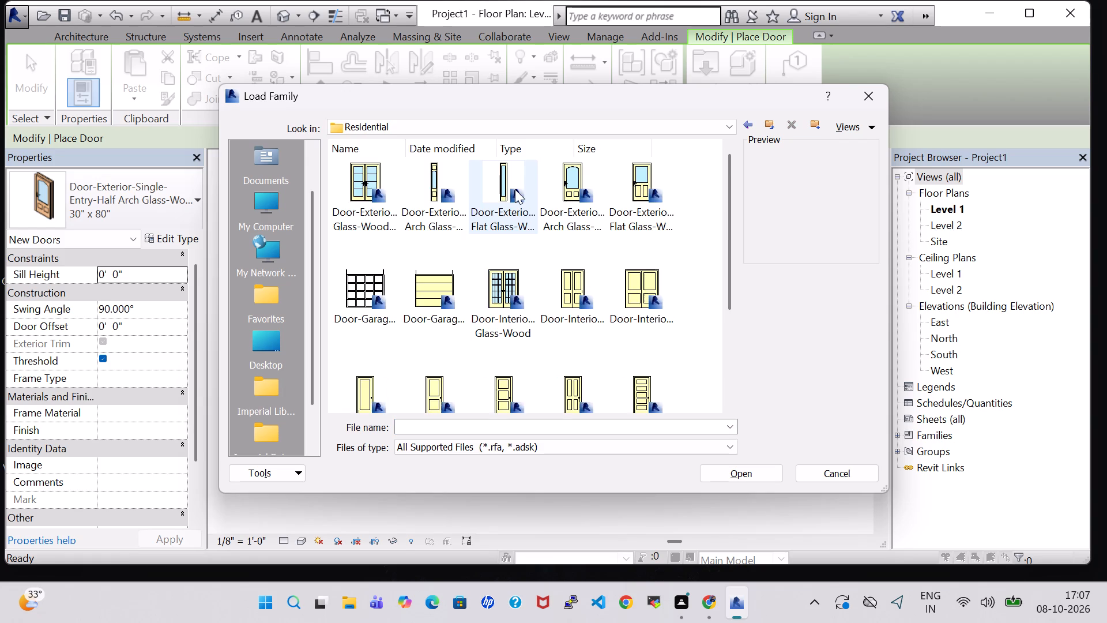
scroll(515, 189, "down", 3)
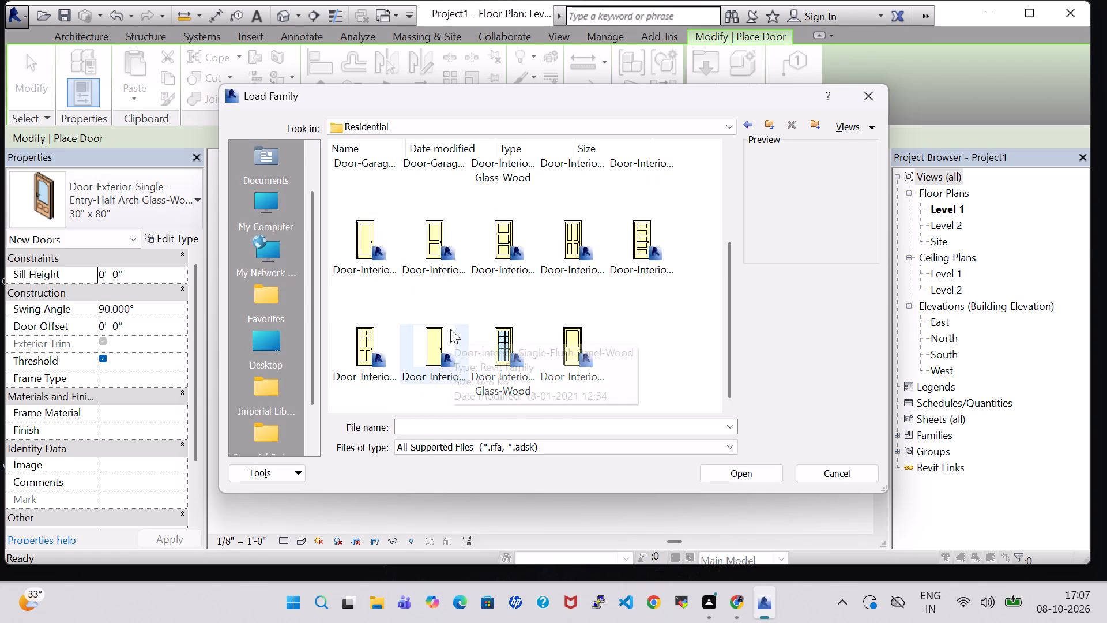
left_click(450, 330)
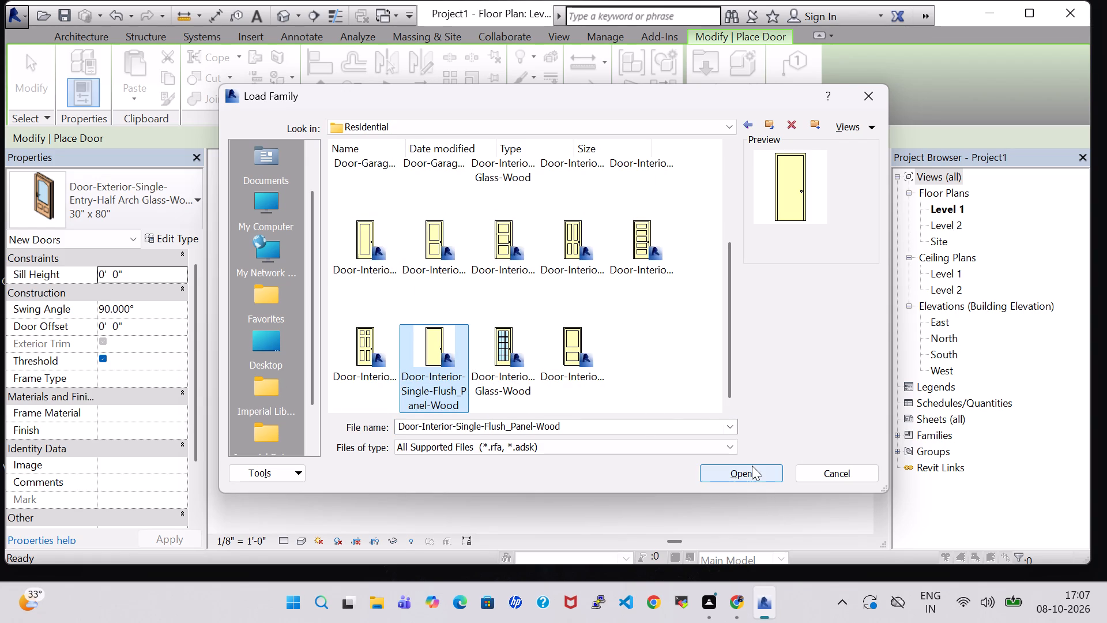
left_click(752, 466)
left_click(553, 260)
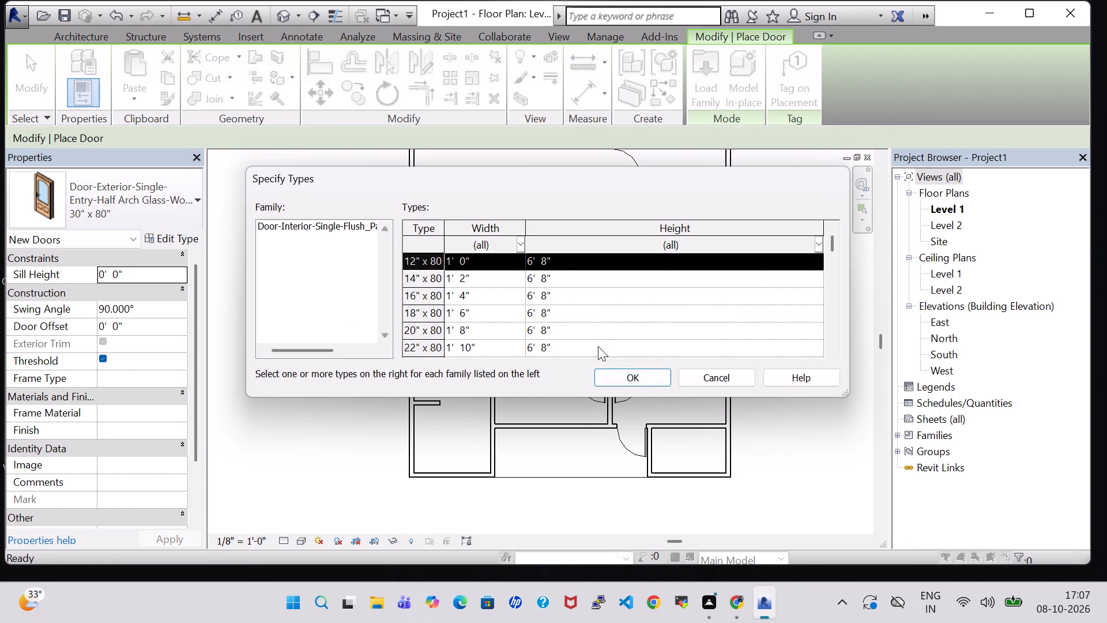
left_click(641, 376)
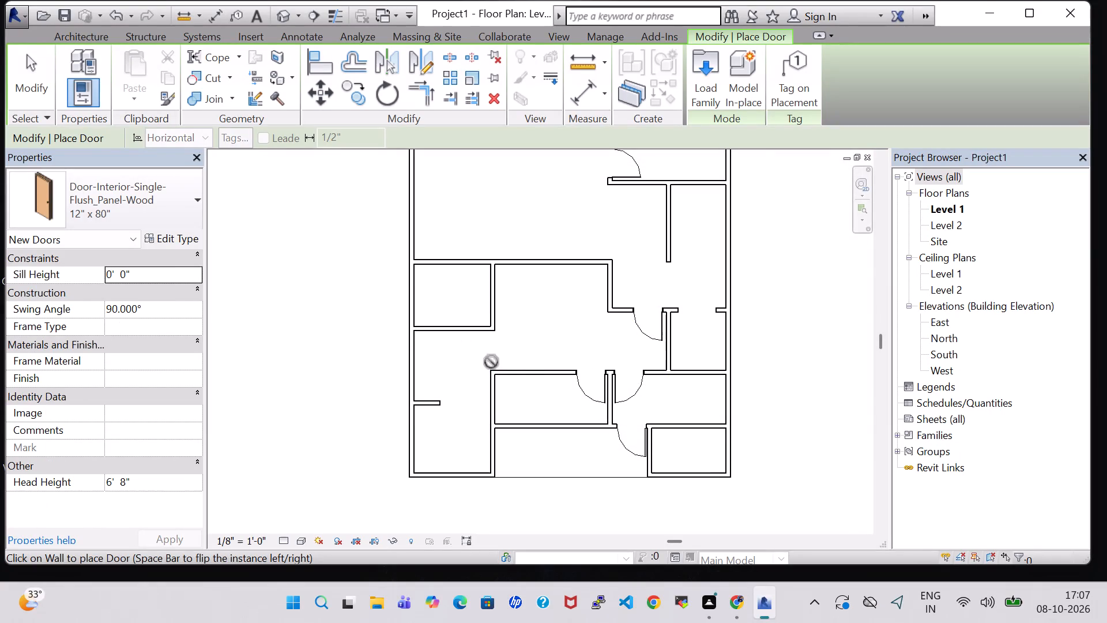
Set the width of the 12" x 80" flush-panel door type to 3'-0".
scroll(603, 421, "up", 2)
scroll(711, 412, "up", 3)
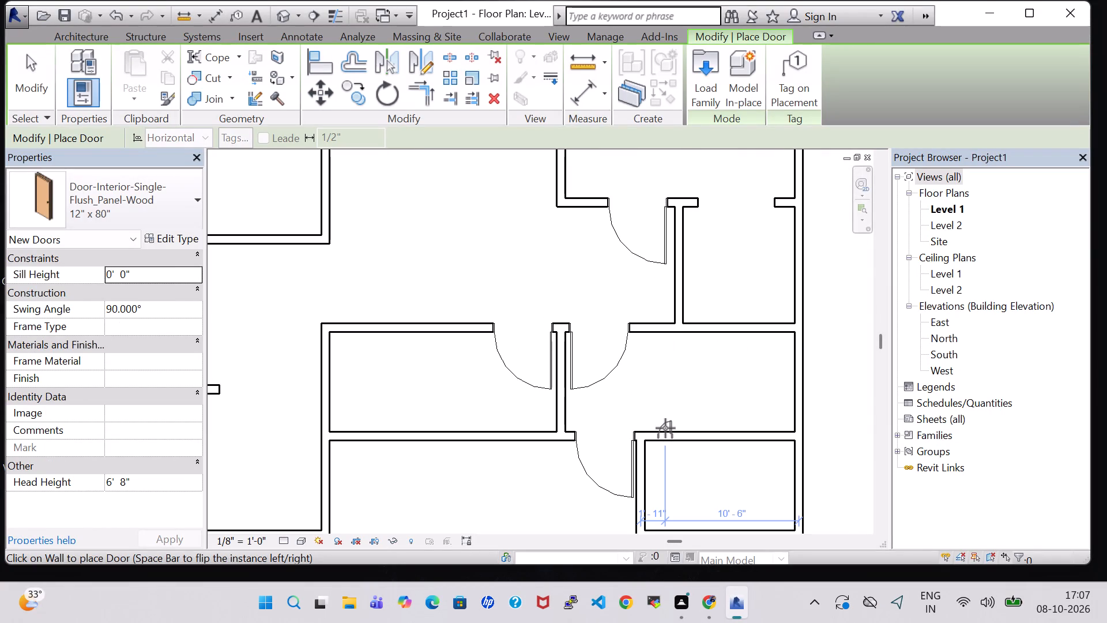
left_click(165, 242)
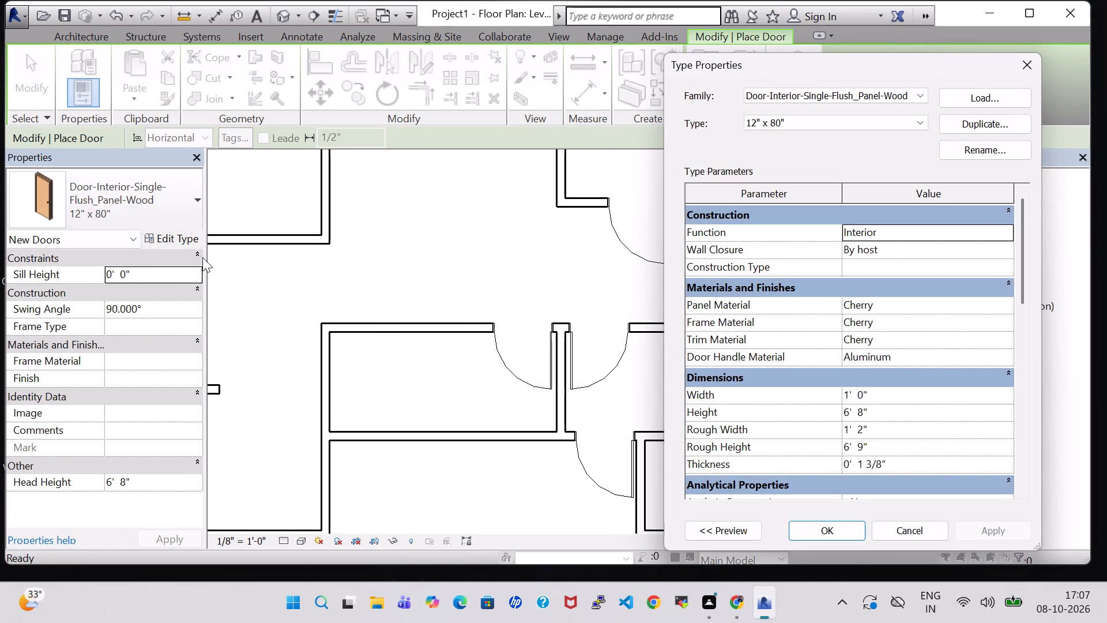
left_click(848, 395)
key("Right")
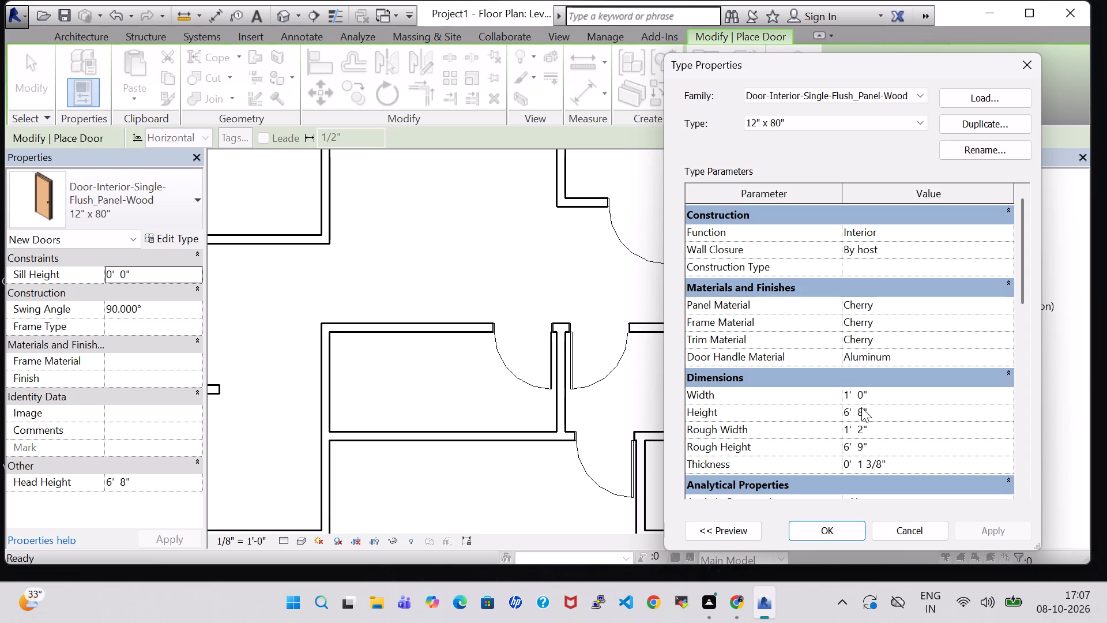
key("BackSpace")
key("3")
key("Return")
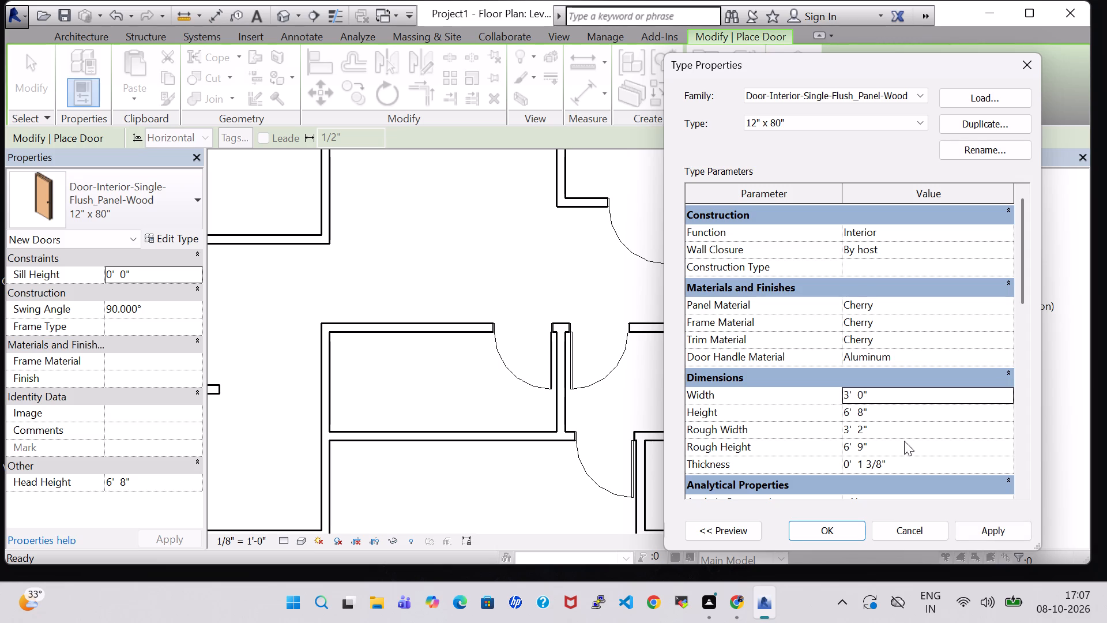
left_click(1020, 534)
left_click(835, 530)
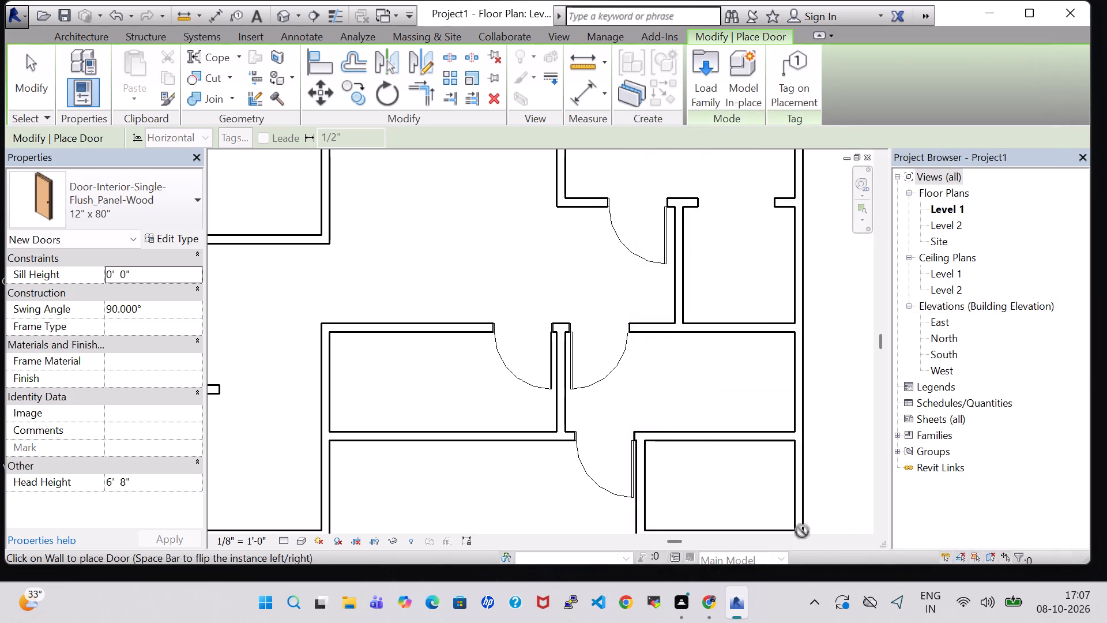
Place a flush-panel door in the bottom-right room's top wall, swinging inward beside its left wall, and nudge it right off the wall joint.
left_click(664, 445)
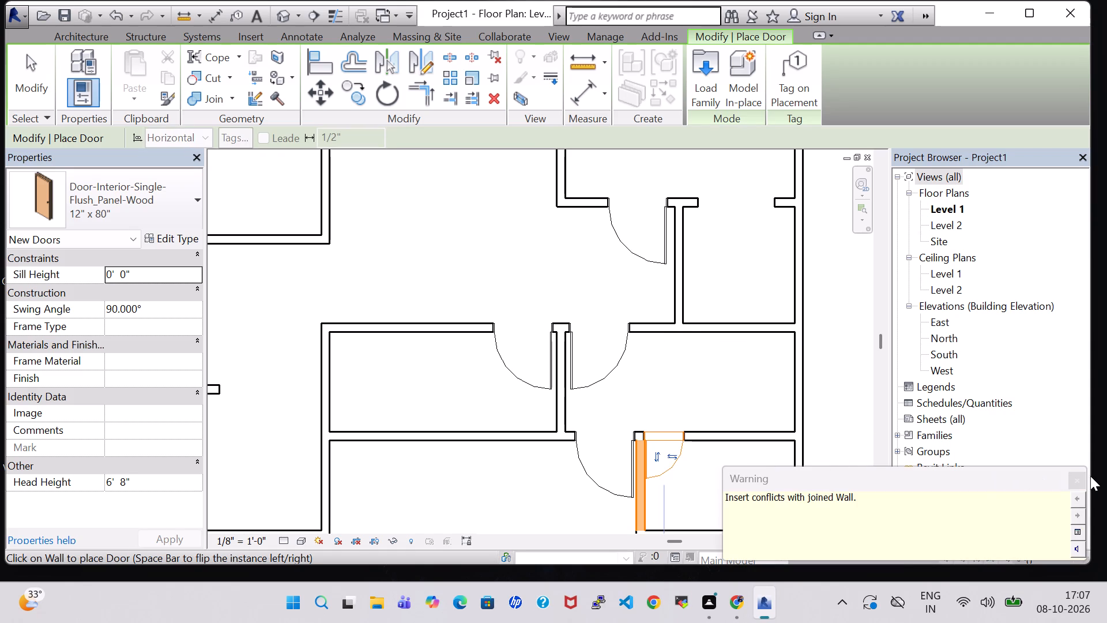
left_click(1084, 479)
key("Right")
key("Right")
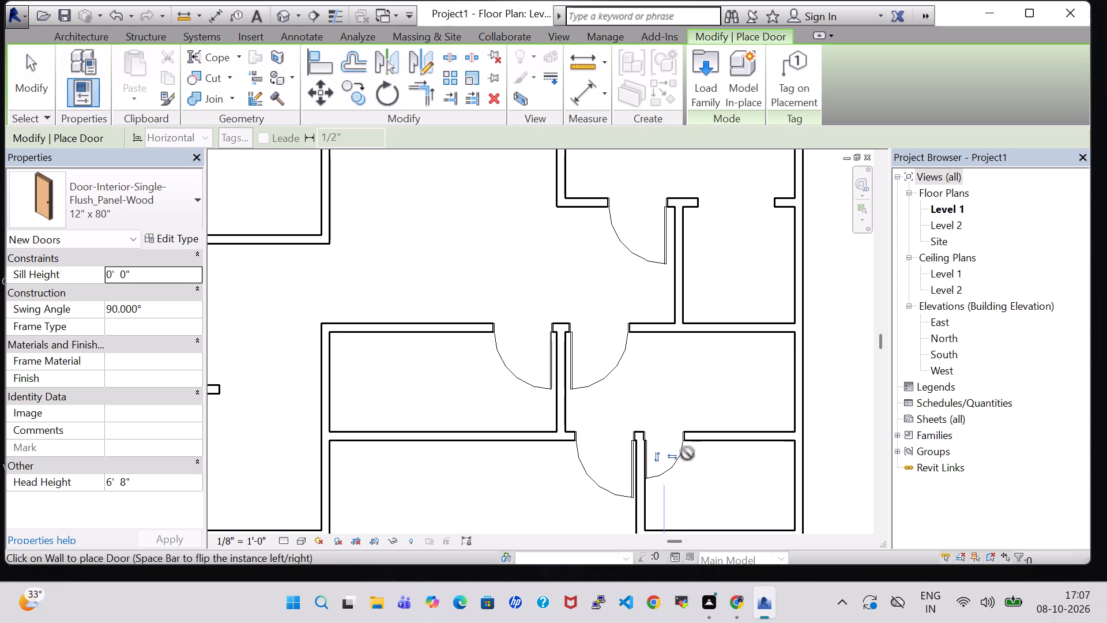
key("Escape")
key("Escape")
left_click(665, 450)
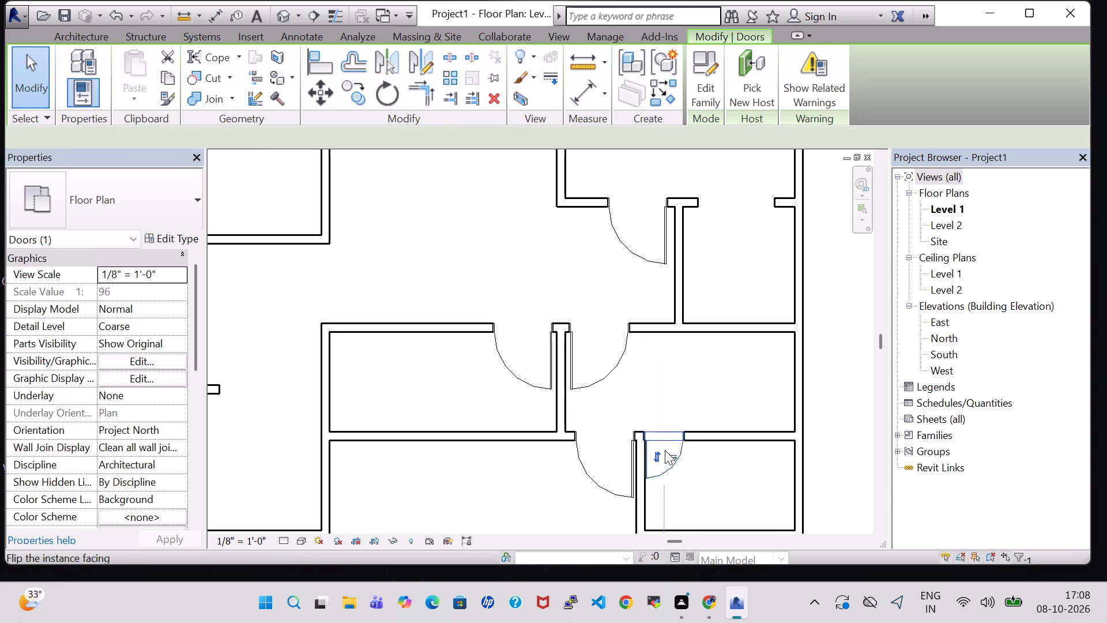
key("Right")
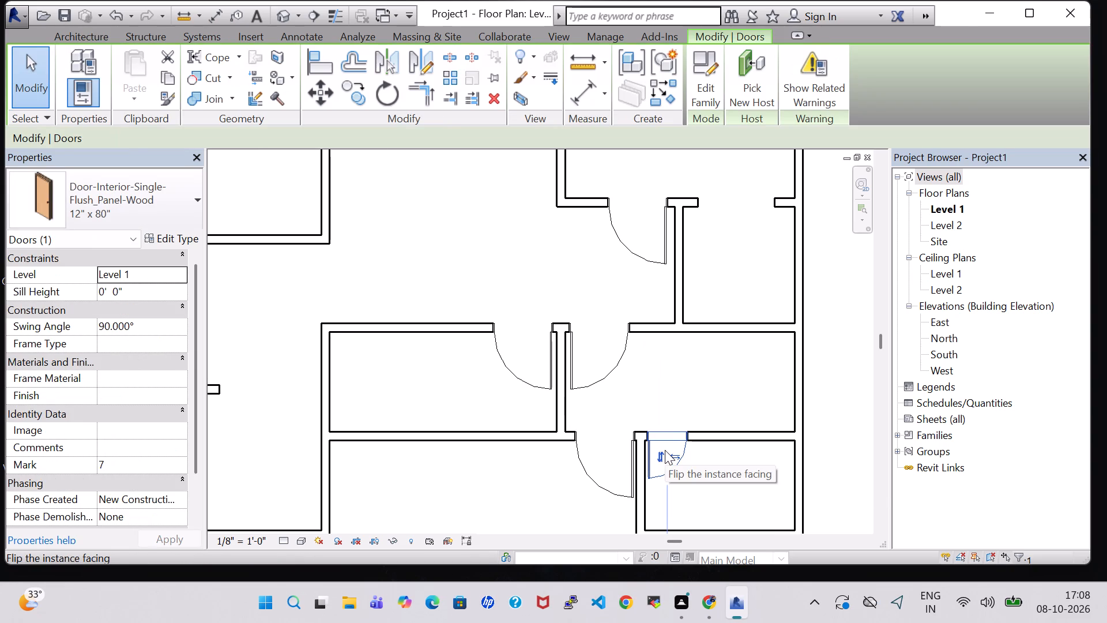
left_click(844, 388)
Place a flush-panel door in the bottom wall of the small left-hand room, about 2'-0" from its right wall, swinging into the room.
left_click(106, 61)
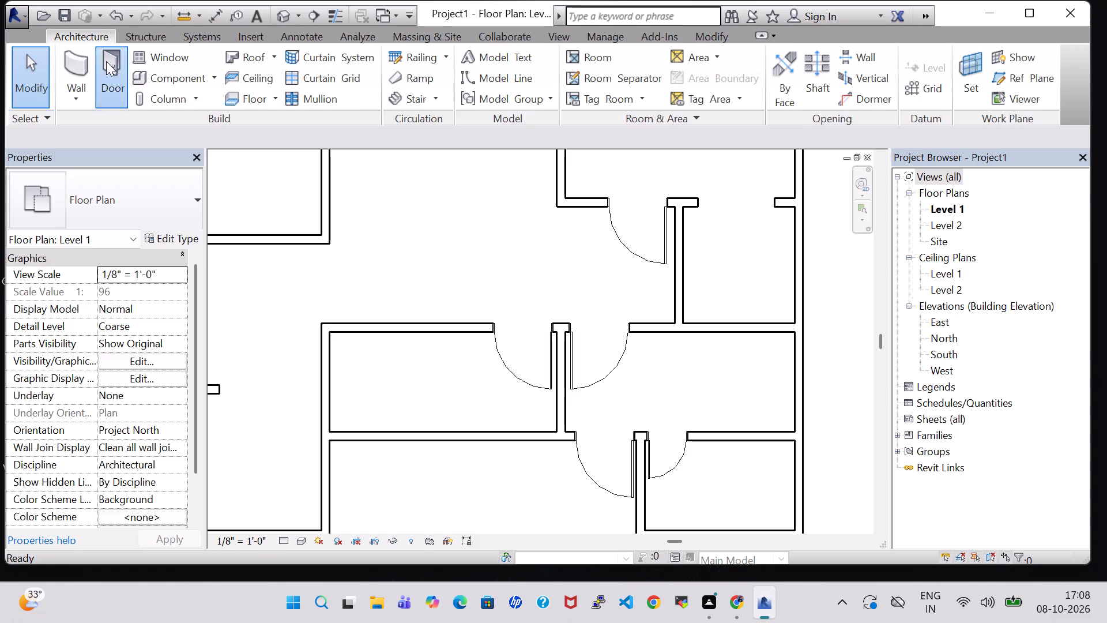
scroll(507, 262, "down", 3)
middle_click(410, 239)
middle_click_drag(490, 223, 499, 229)
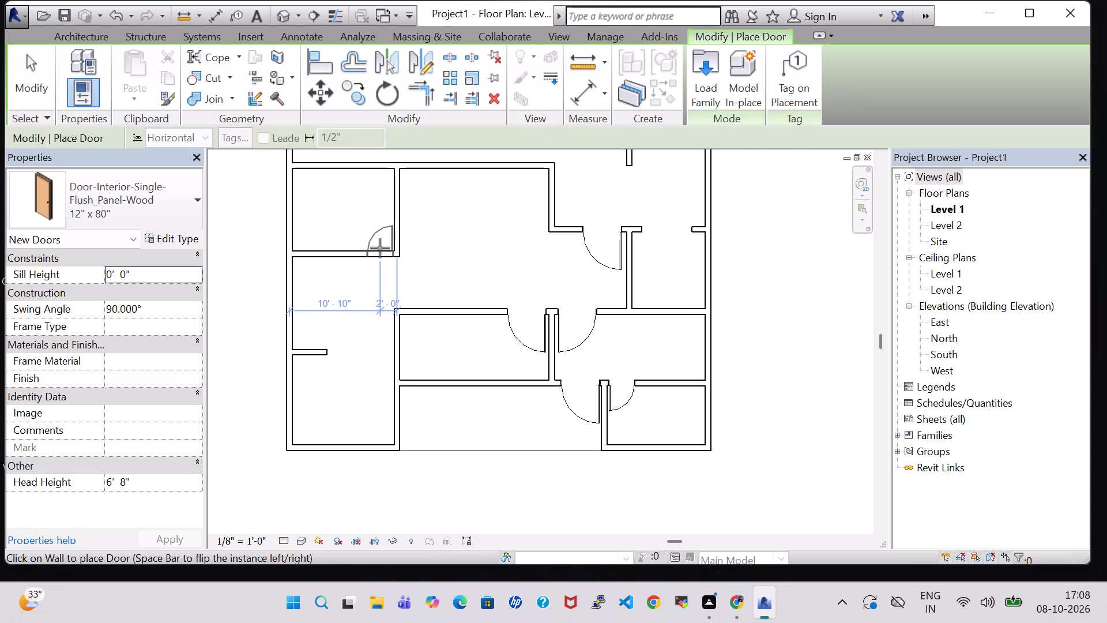
left_click(379, 251)
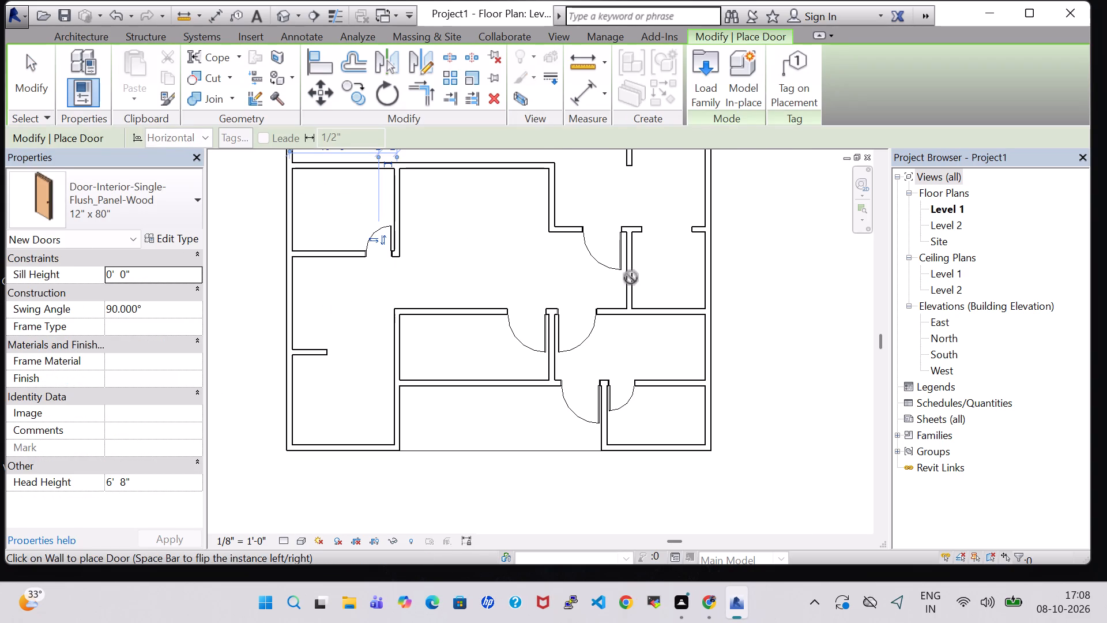
Nudge the horizontal wall above the two lower-middle rooms upward until it is 11'-0" from the wall below.
key("Escape")
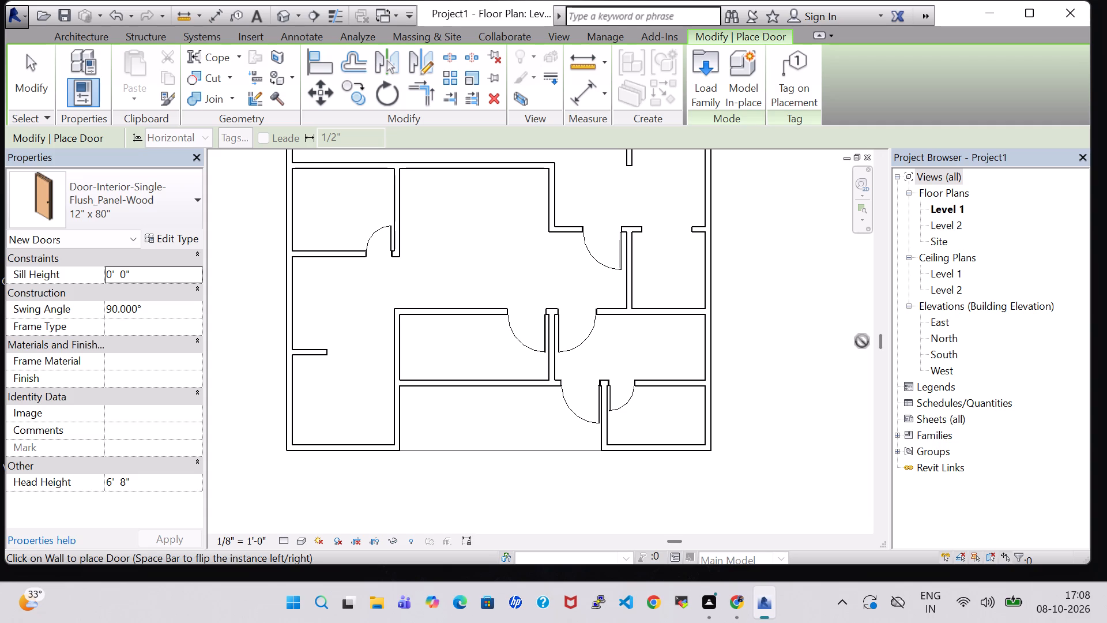
key("Escape")
left_click(468, 311)
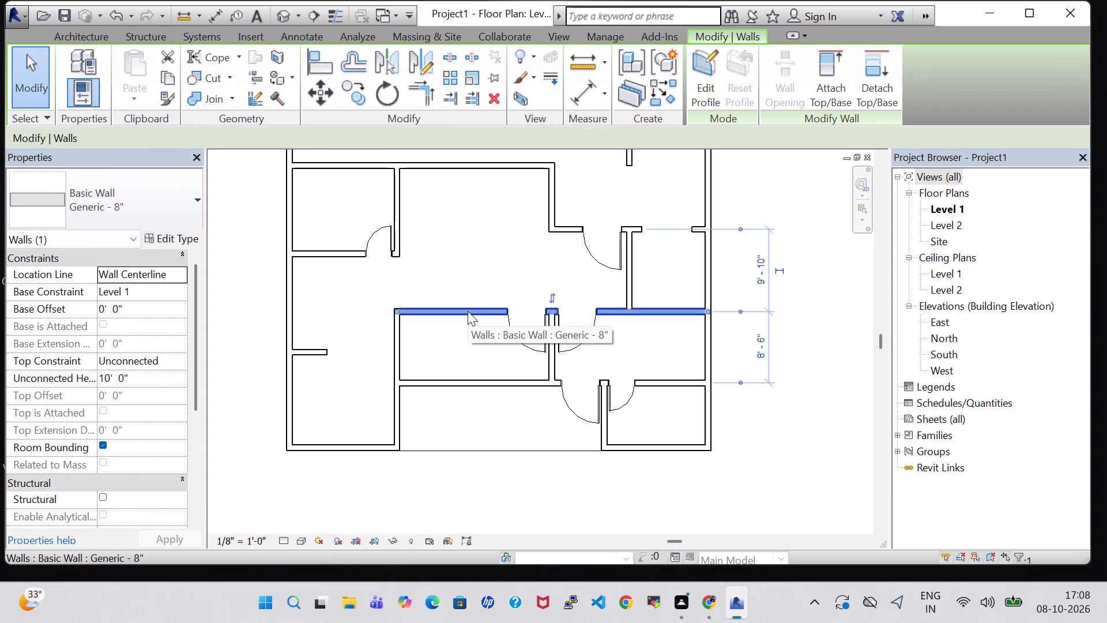
key("Up")
key("Up")
key("Up")
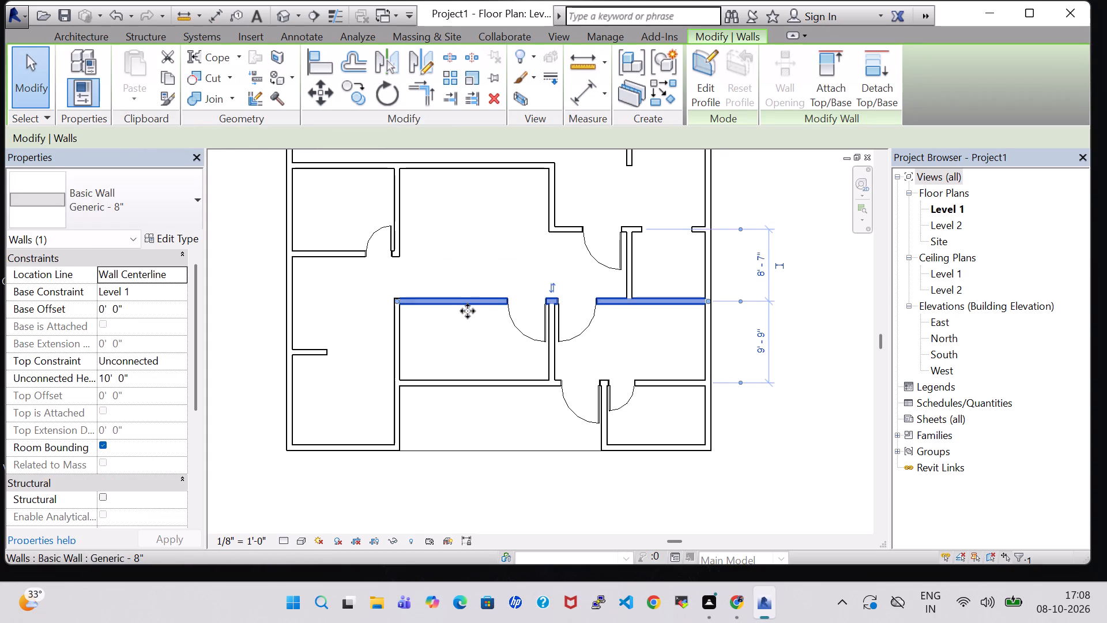
key("Up")
key("Up")
key("Up")
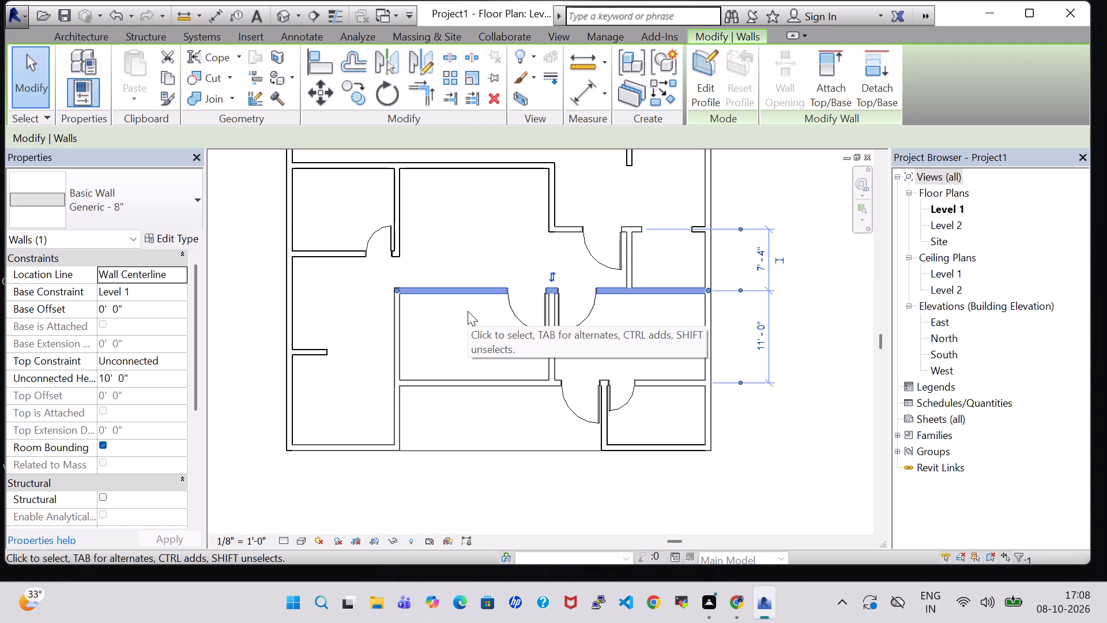
left_click(805, 425)
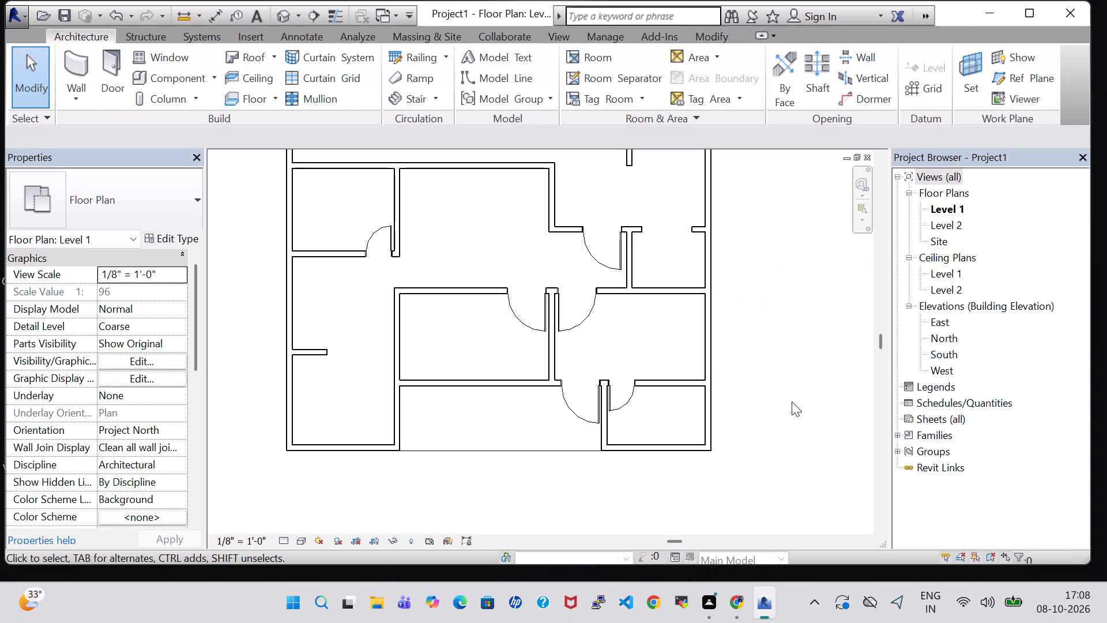
Nudge the half-arch glass door in the top-left room's bottom wall slightly left, away from the wall joint.
middle_click_drag(781, 291, 782, 336)
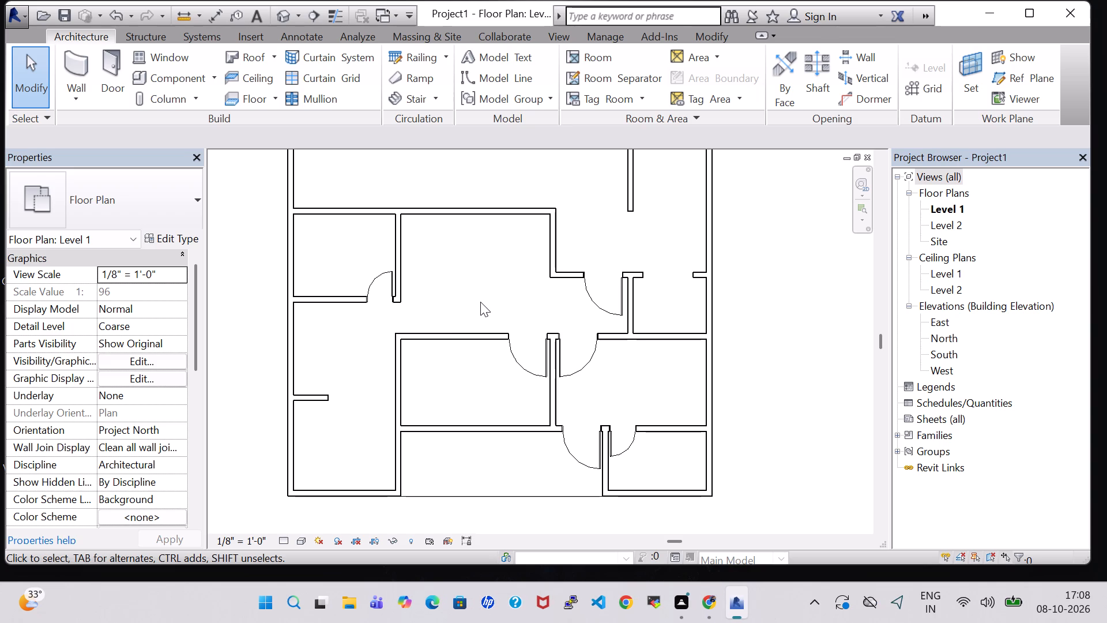
middle_click_drag(799, 301, 744, 438)
scroll(744, 438, "down", 1)
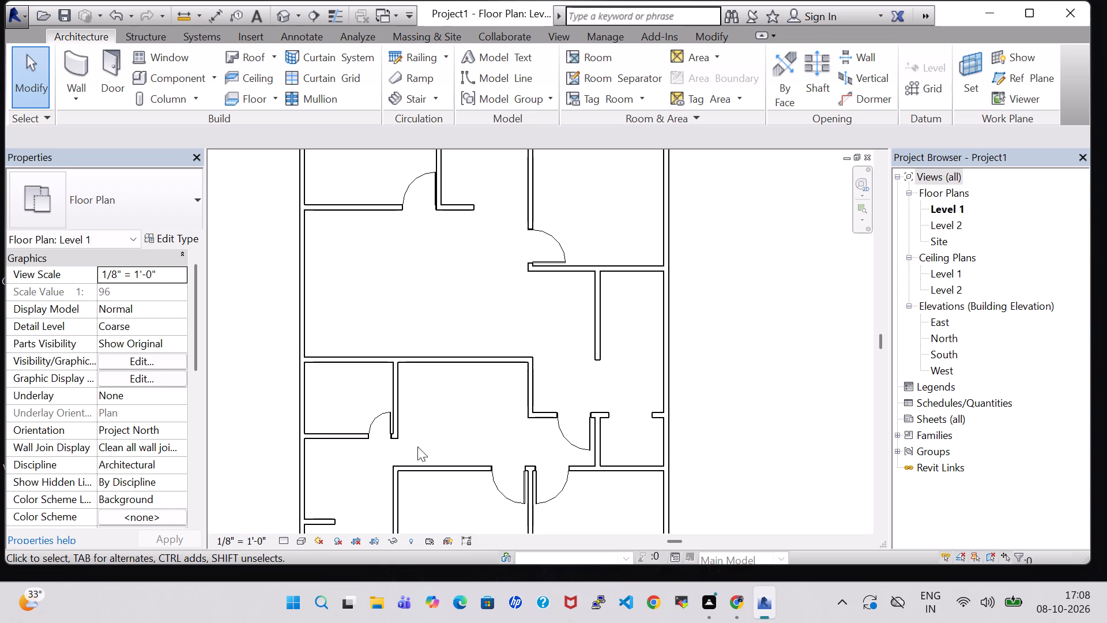
left_click(325, 428)
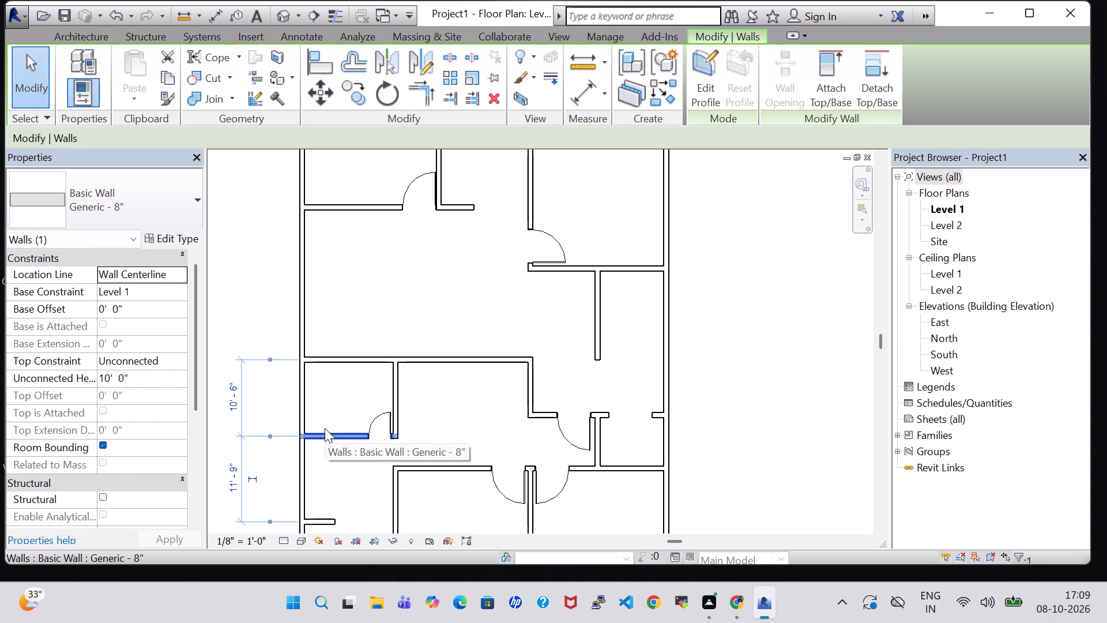
left_click(449, 401)
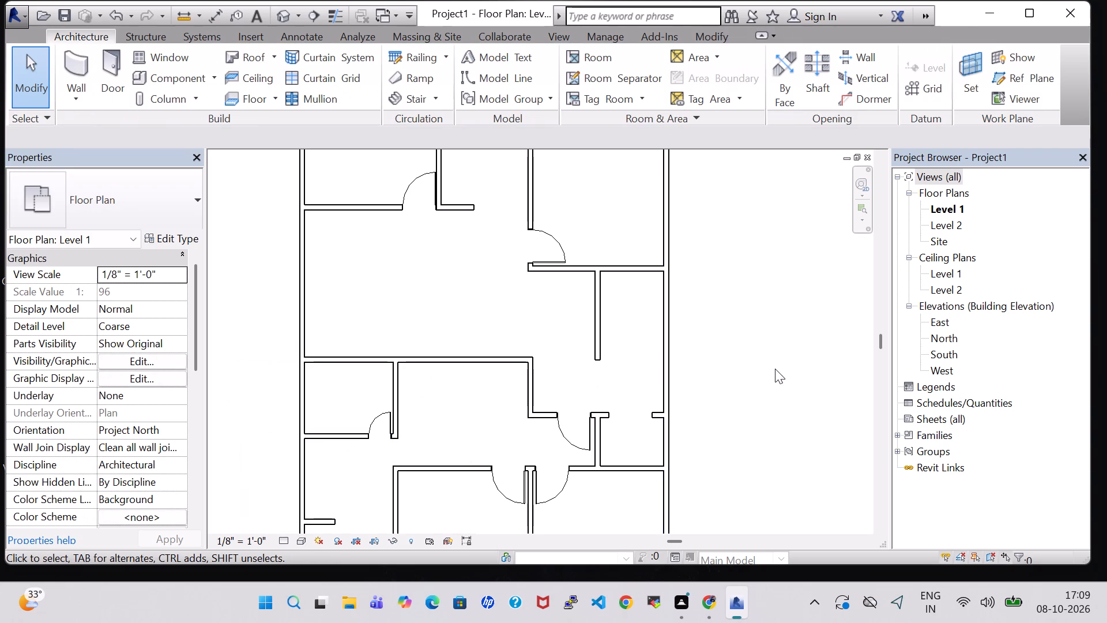
scroll(777, 336, "down", 1)
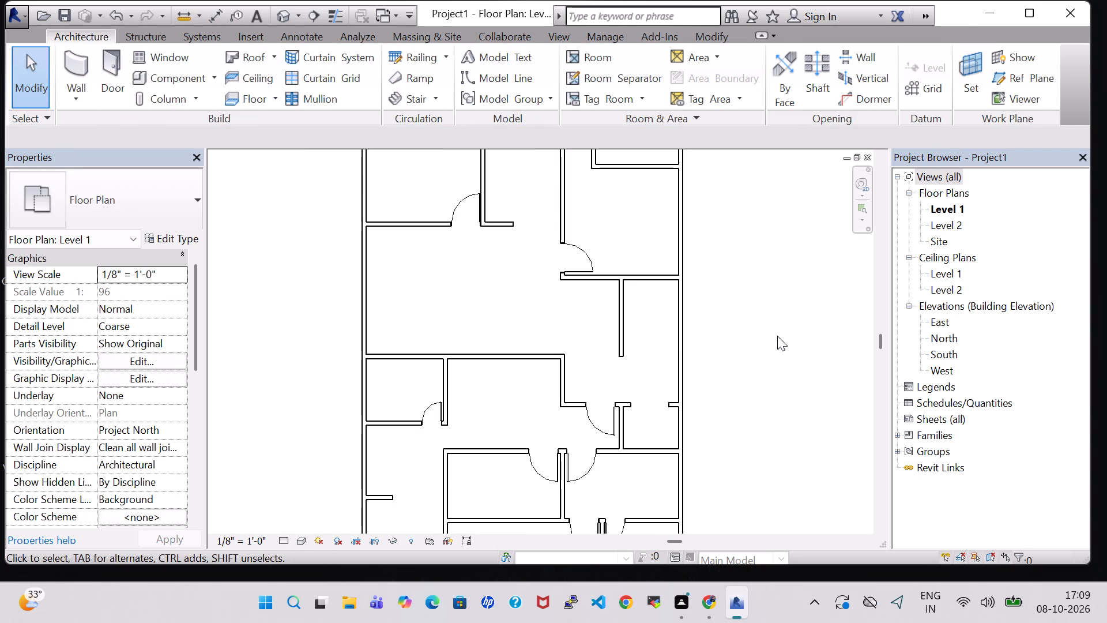
middle_click_drag(765, 326, 765, 329)
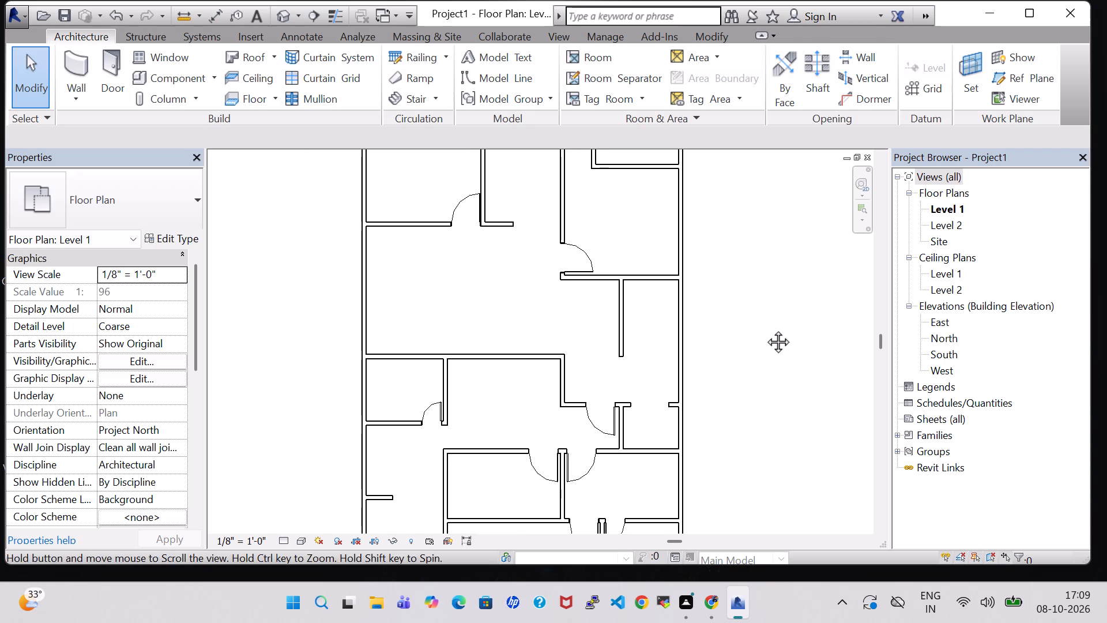
middle_click_drag(765, 329, 764, 338)
scroll(626, 328, "down", 1)
left_click(473, 236)
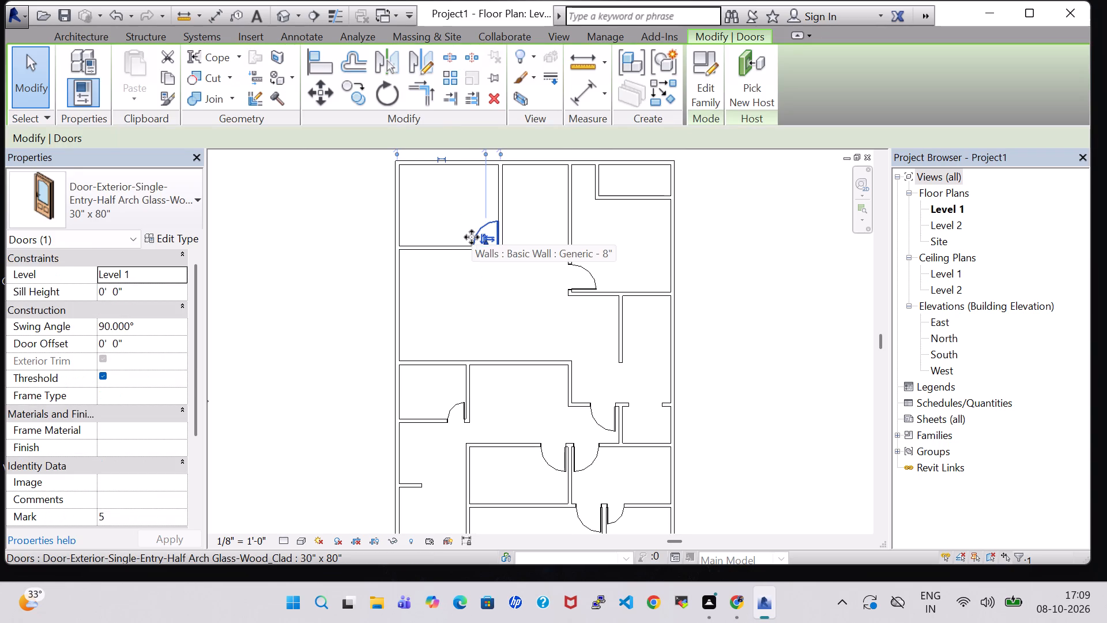
key("Left")
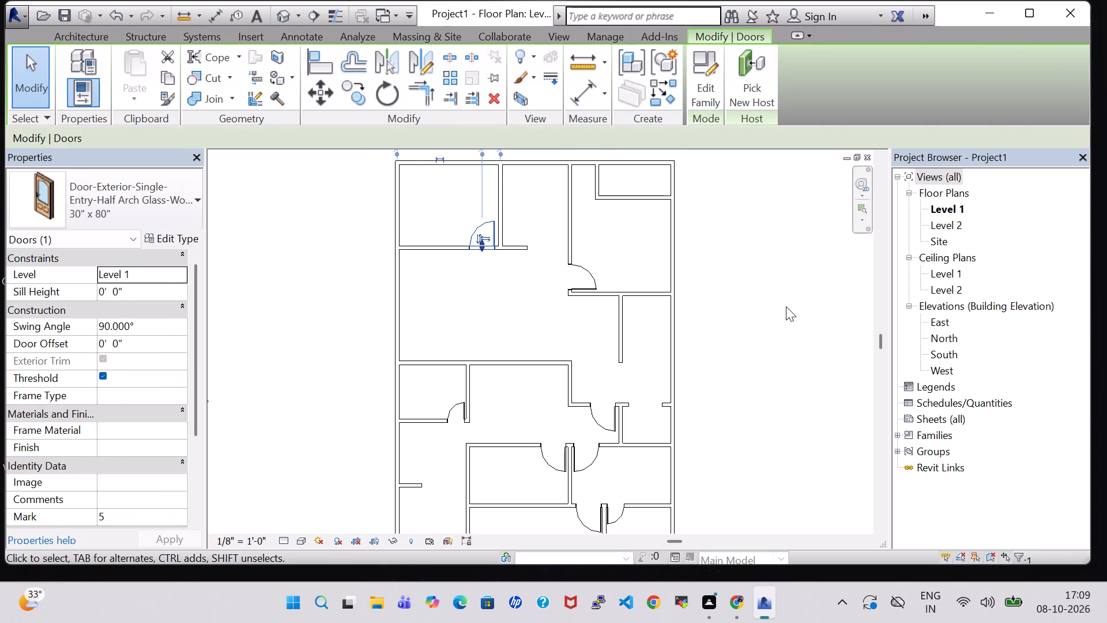
left_click(786, 306)
Place a flush-panel door in the bottom wall of the small top-right room, about 2'-0" from its left wall, swinging into the room.
left_click(122, 52)
scroll(612, 225, "up", 4)
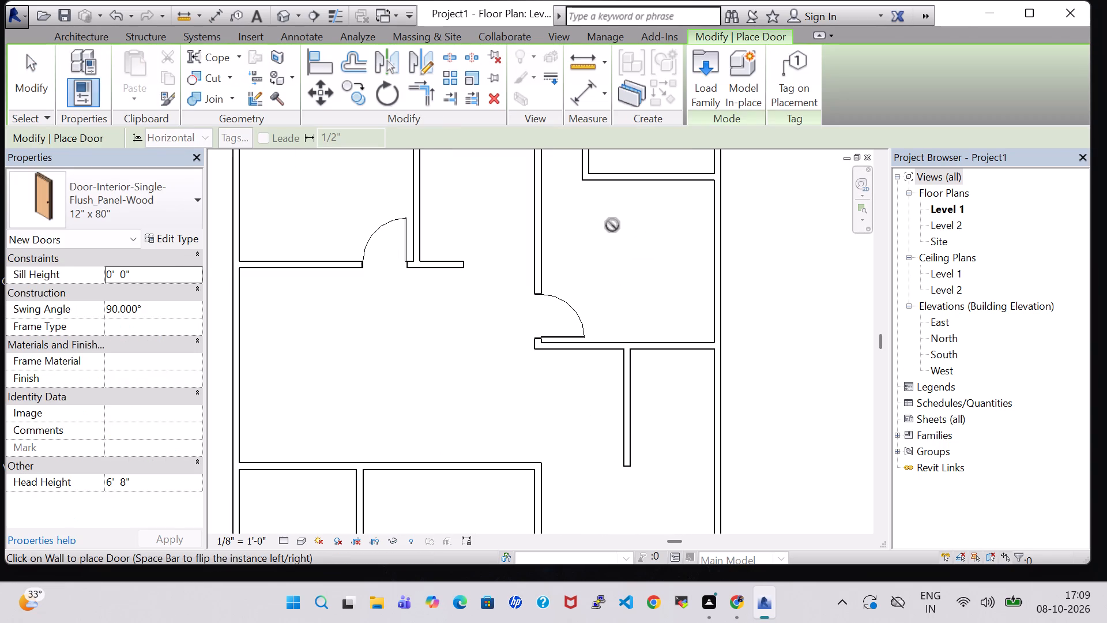
middle_click_drag(599, 185, 592, 306)
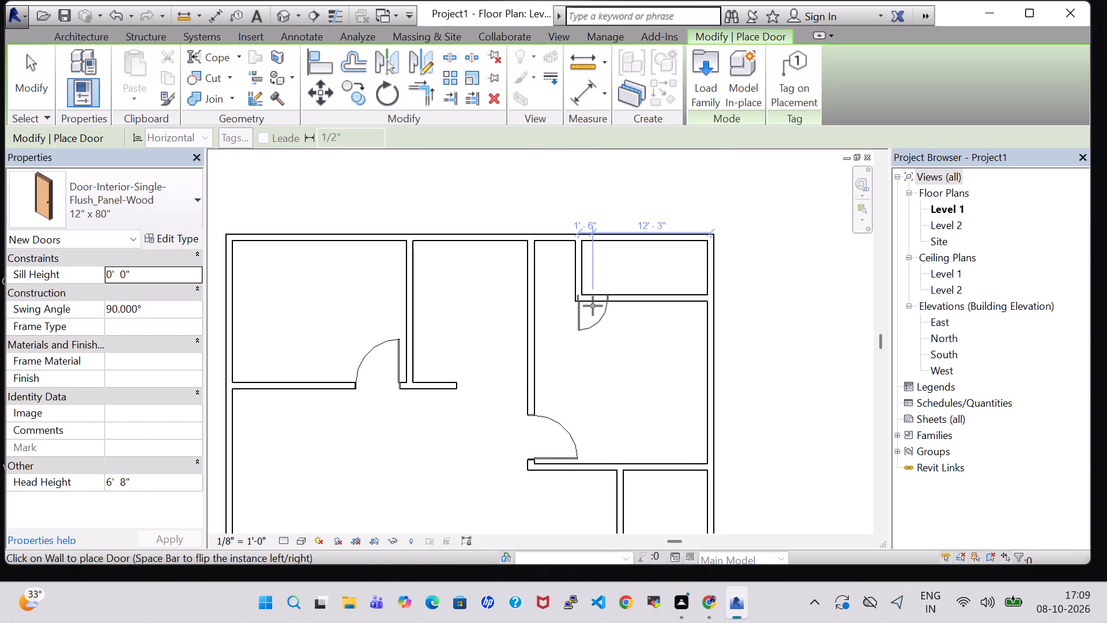
key("space")
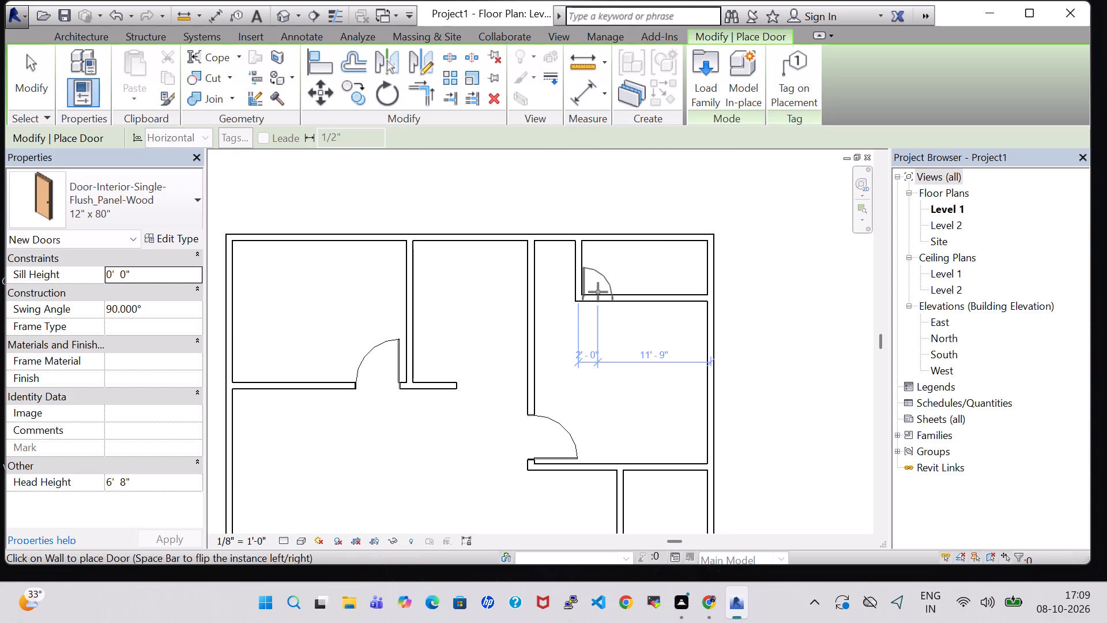
left_click(600, 292)
key("Escape")
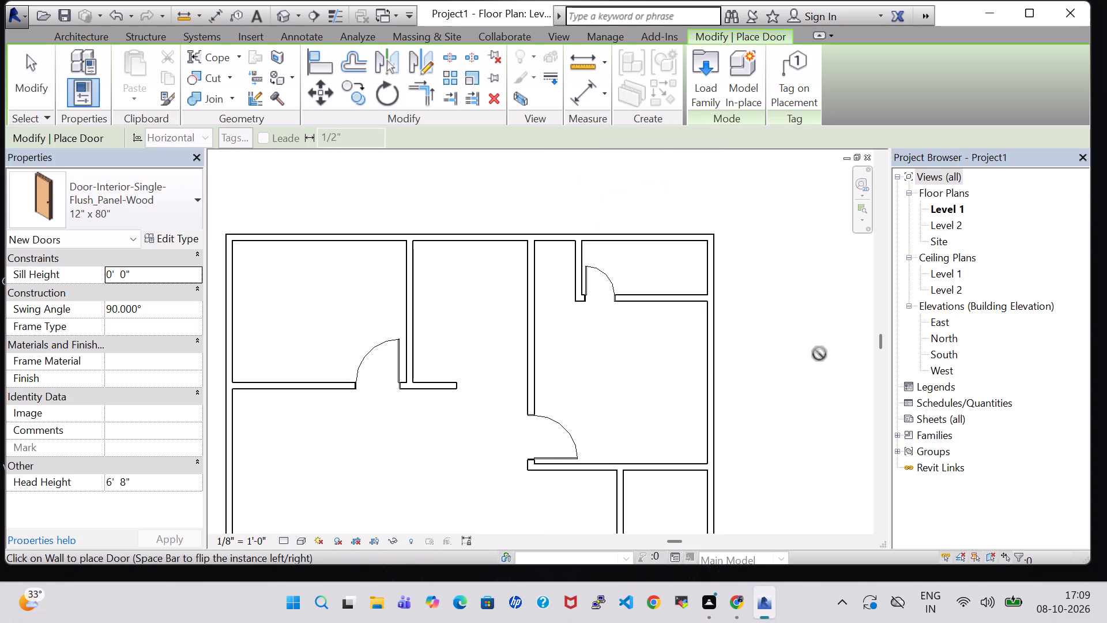
key("Escape")
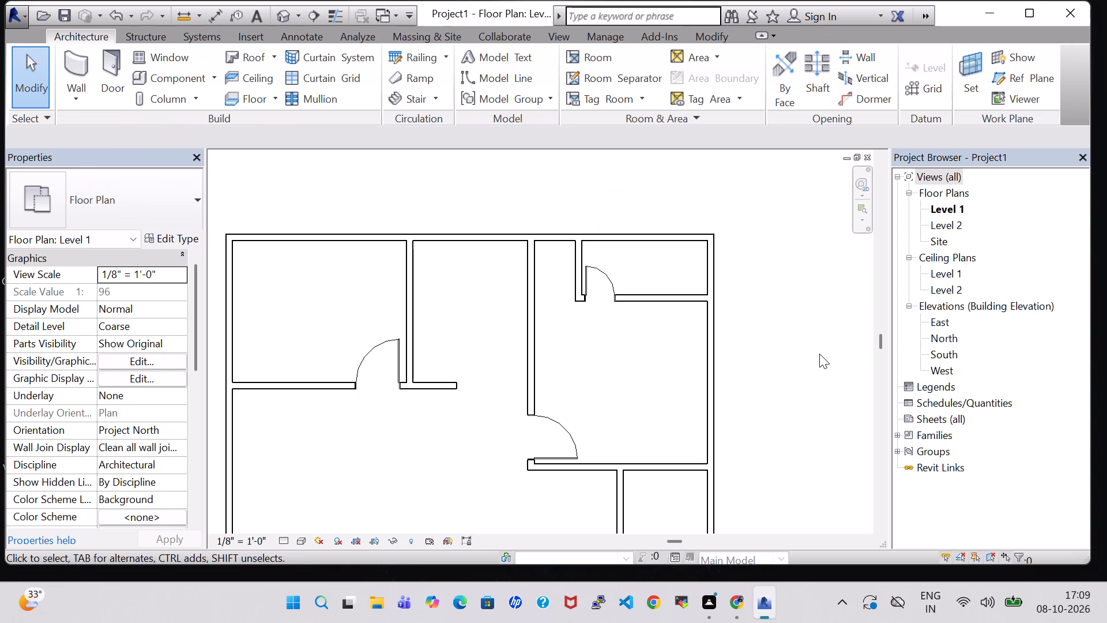
Review the whole Level 1 floor plan, look at the Level 2 floor plan, and return to Level 1.
scroll(819, 354, "down", 4)
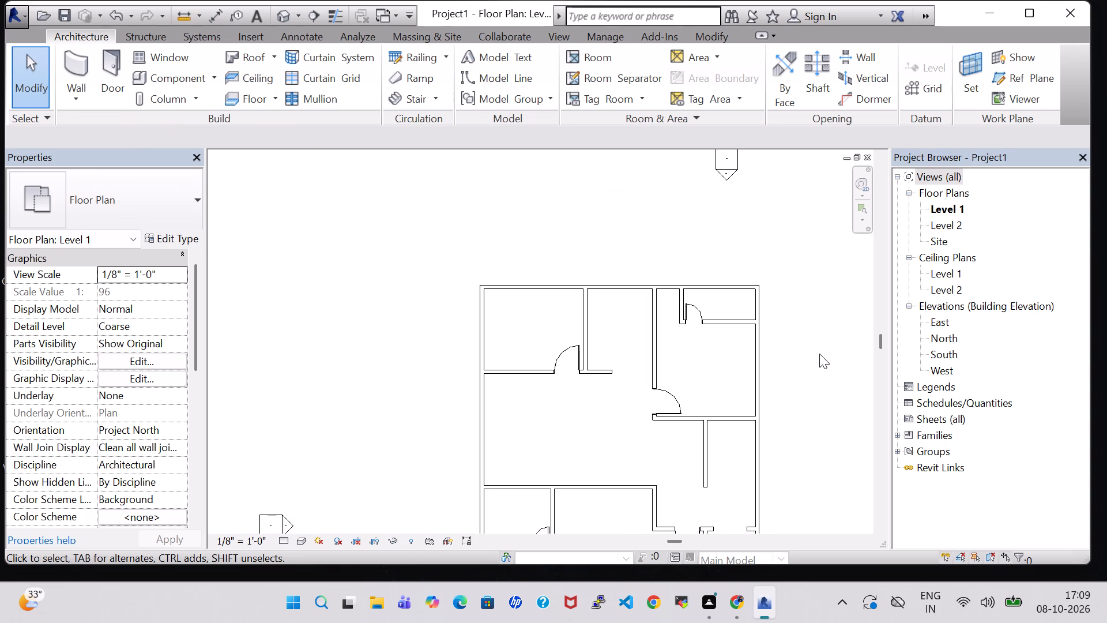
middle_click_drag(819, 354, 765, 276)
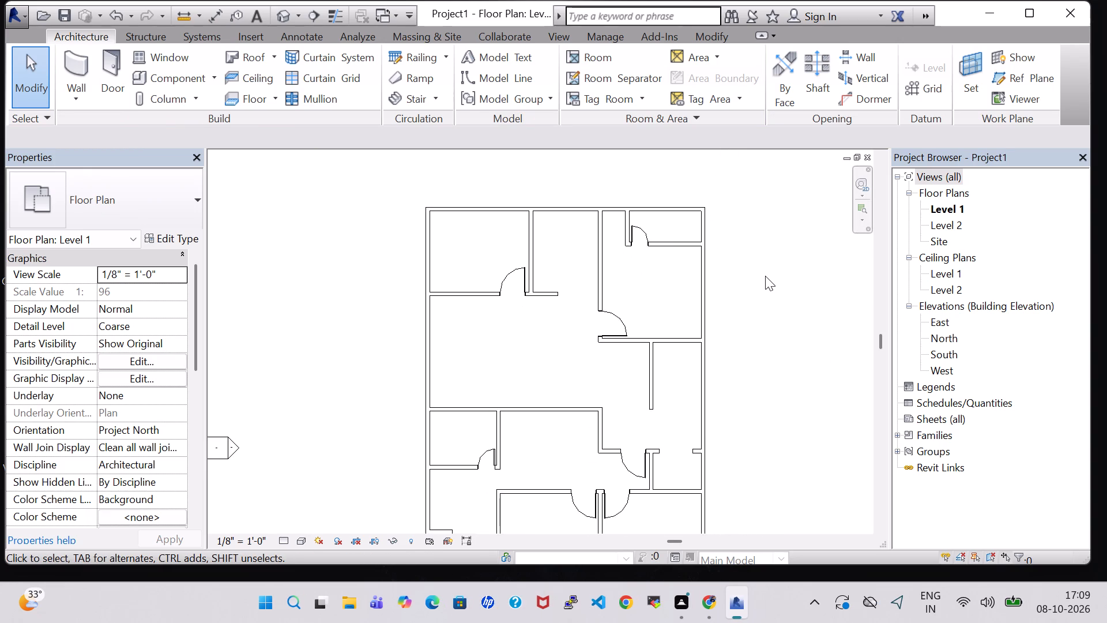
scroll(765, 276, "down", 2)
middle_click_drag(765, 276, 721, 216)
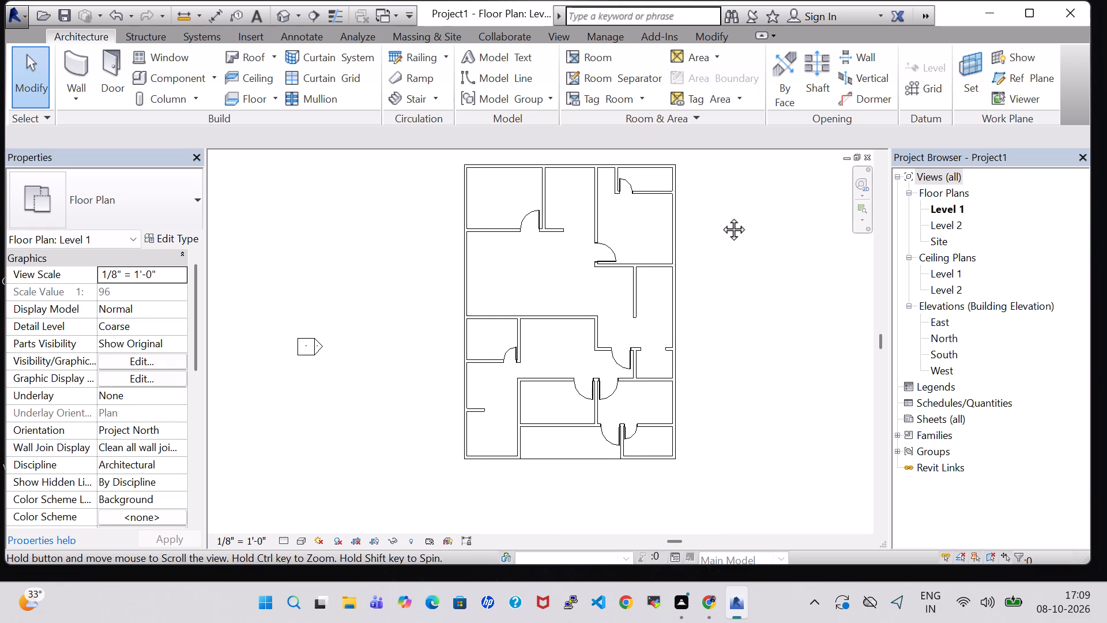
middle_click_drag(721, 216, 725, 217)
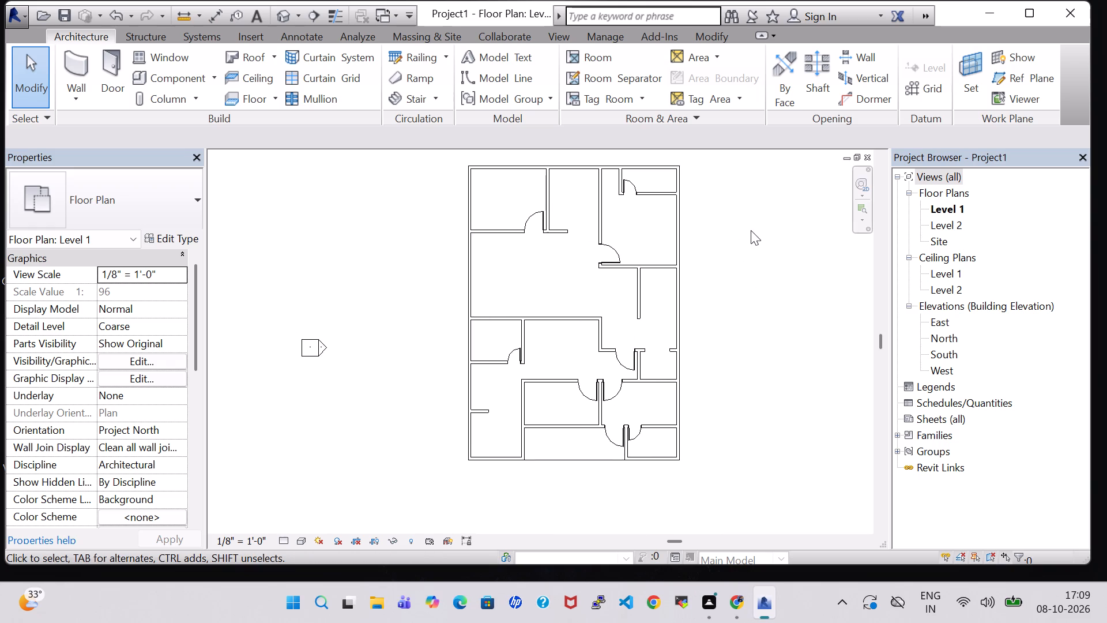
scroll(765, 319, "down", 1)
scroll(765, 319, "up", 2)
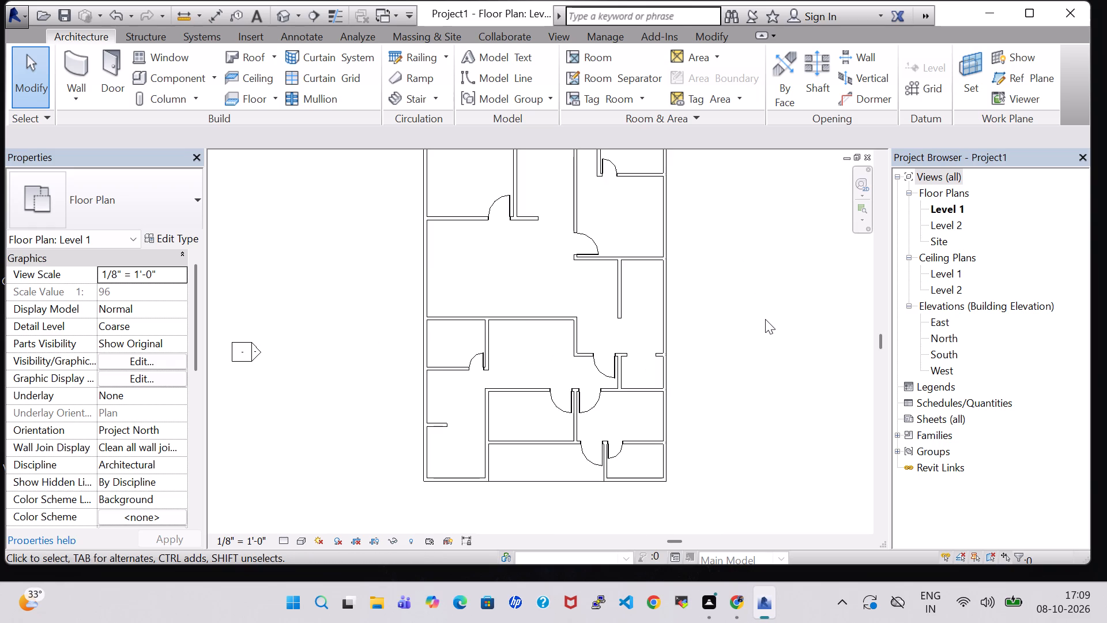
left_click(765, 319)
scroll(765, 319, "up", 1)
scroll(765, 319, "down", 1)
double_click(954, 211)
double_click(954, 216)
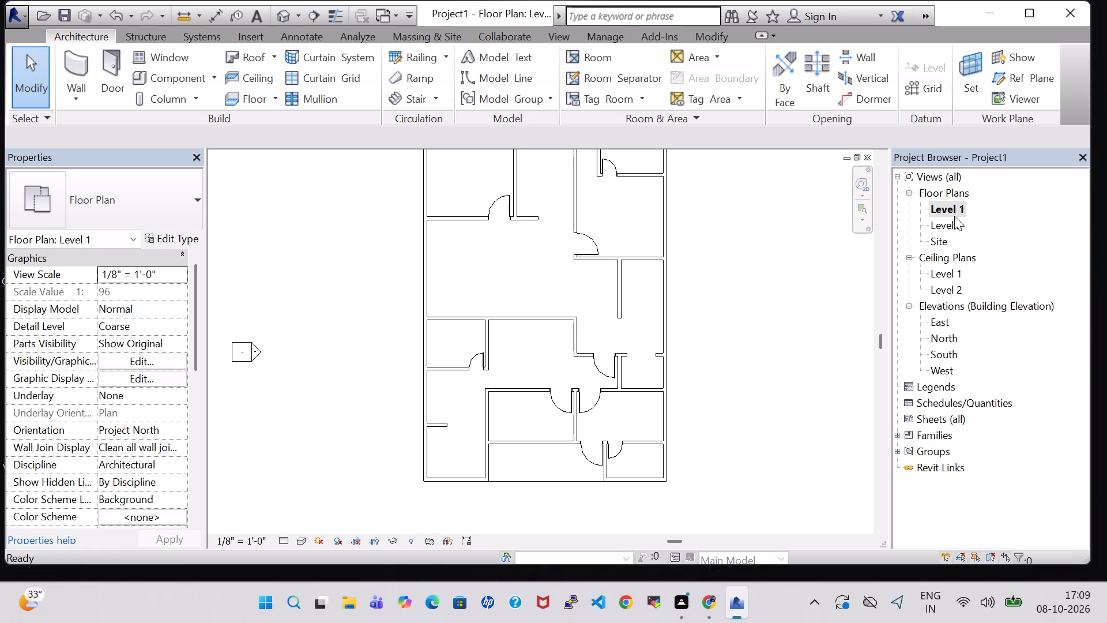
double_click(947, 216)
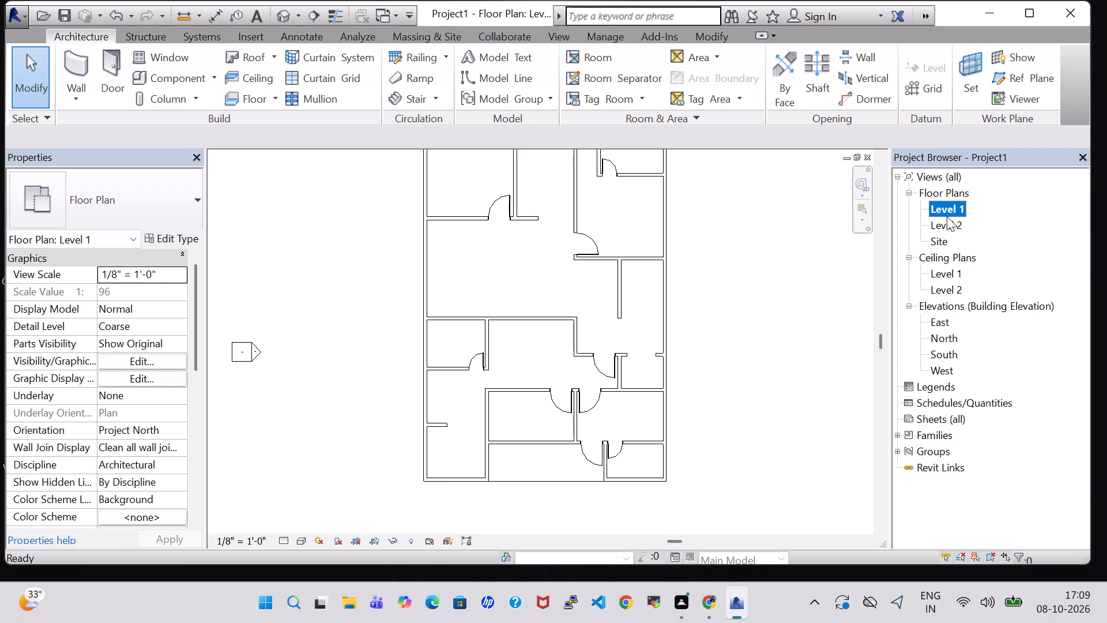
double_click(953, 226)
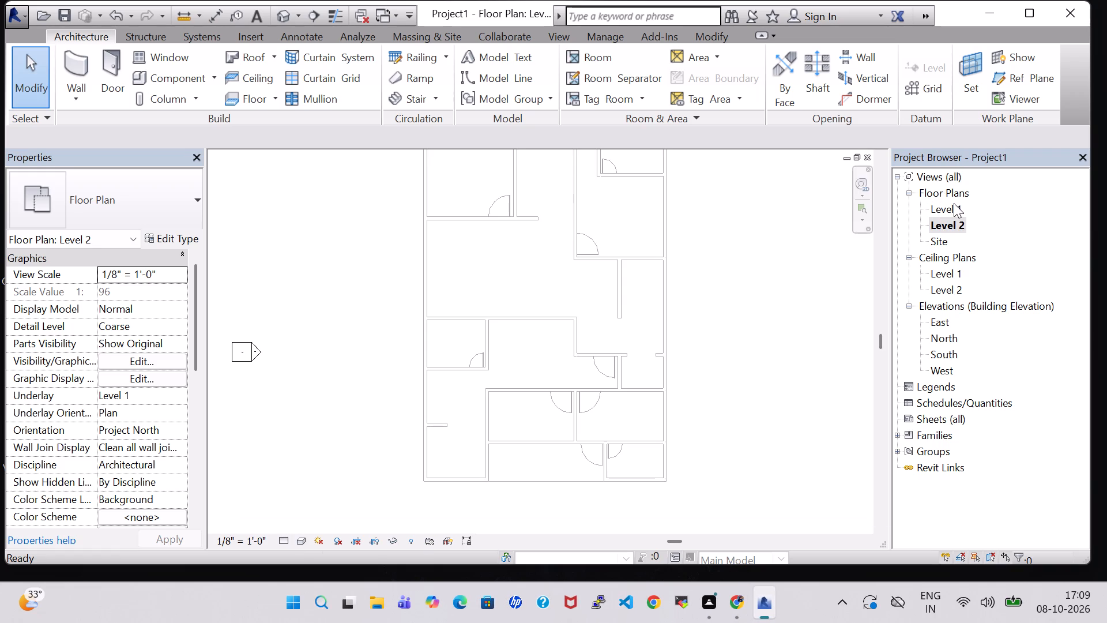
double_click(954, 204)
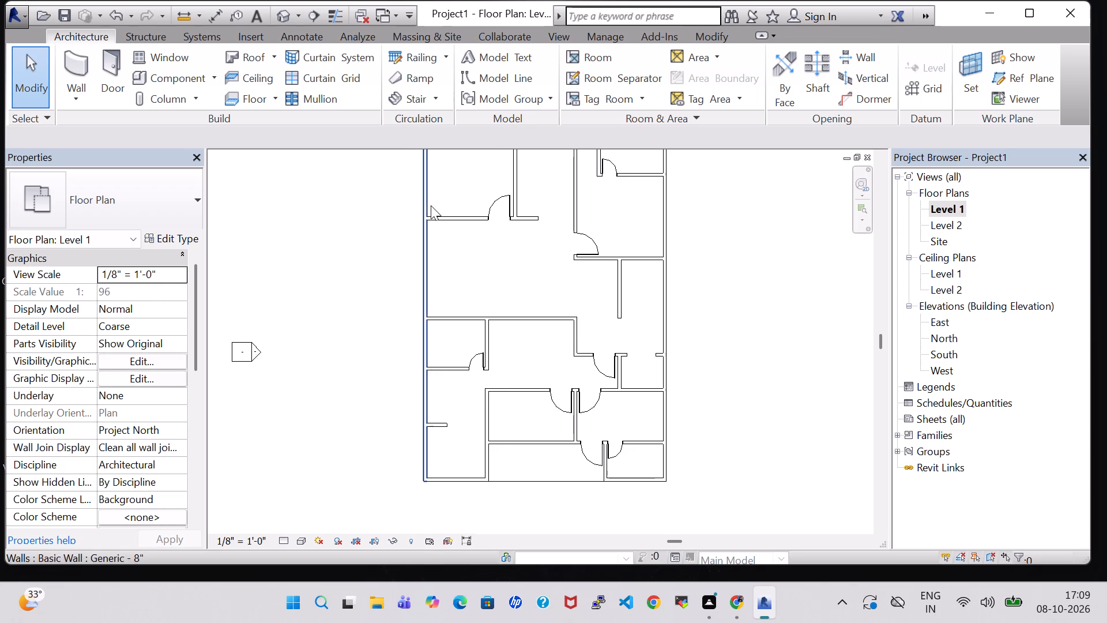
Duplicate the Generic - 8" type of the short vertical wall below the upper-right room as INNER WALL.
scroll(458, 234, "up", 2)
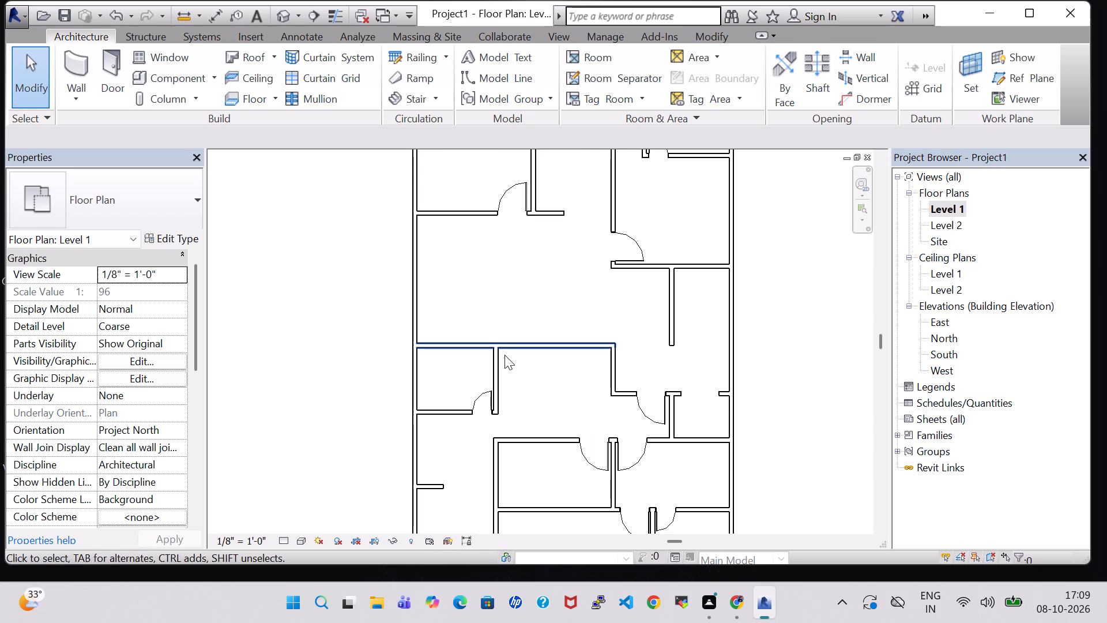
left_click(504, 355)
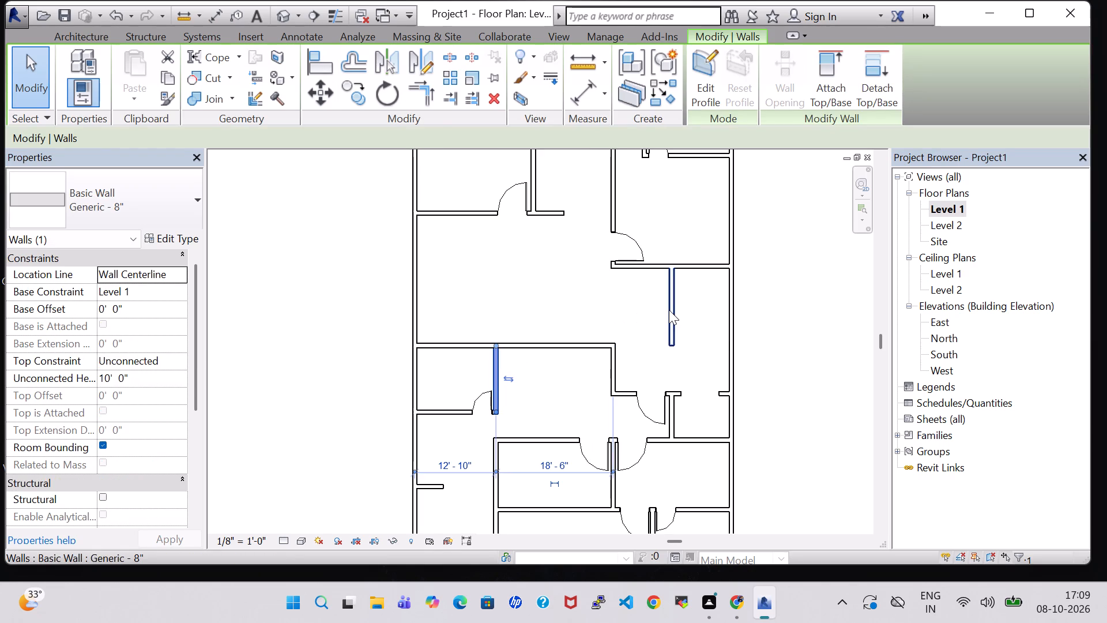
left_click(669, 310)
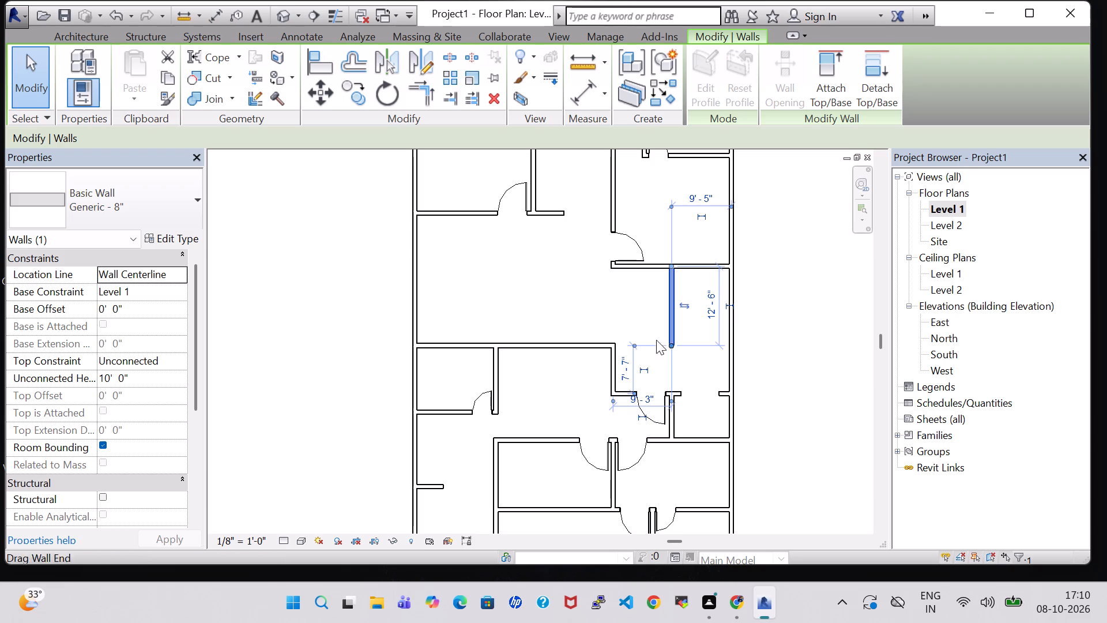
left_click(184, 239)
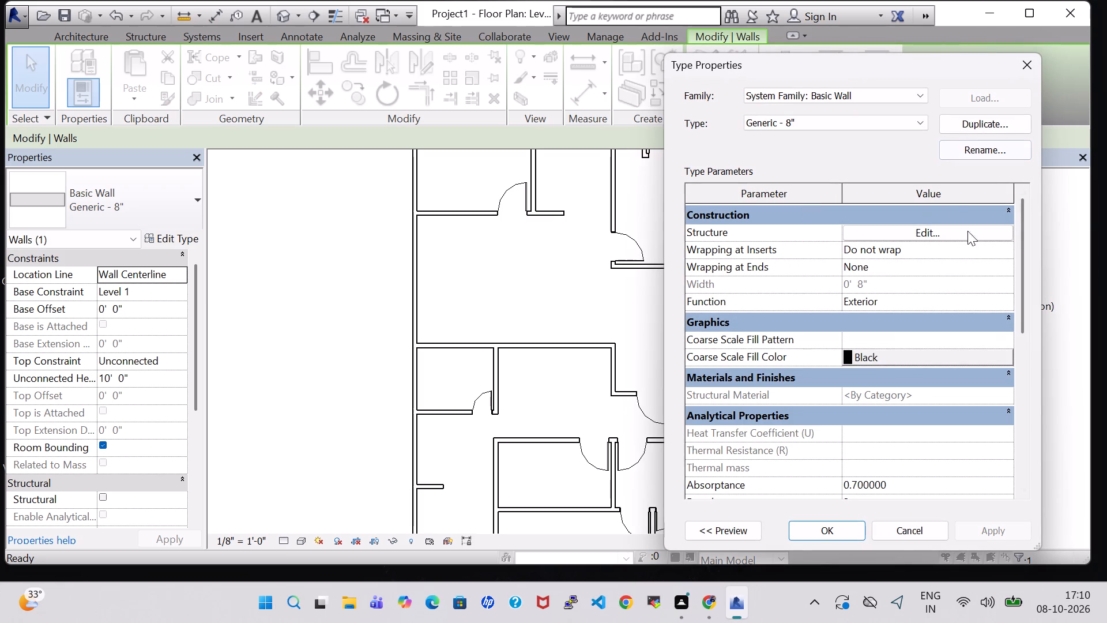
left_click(976, 119)
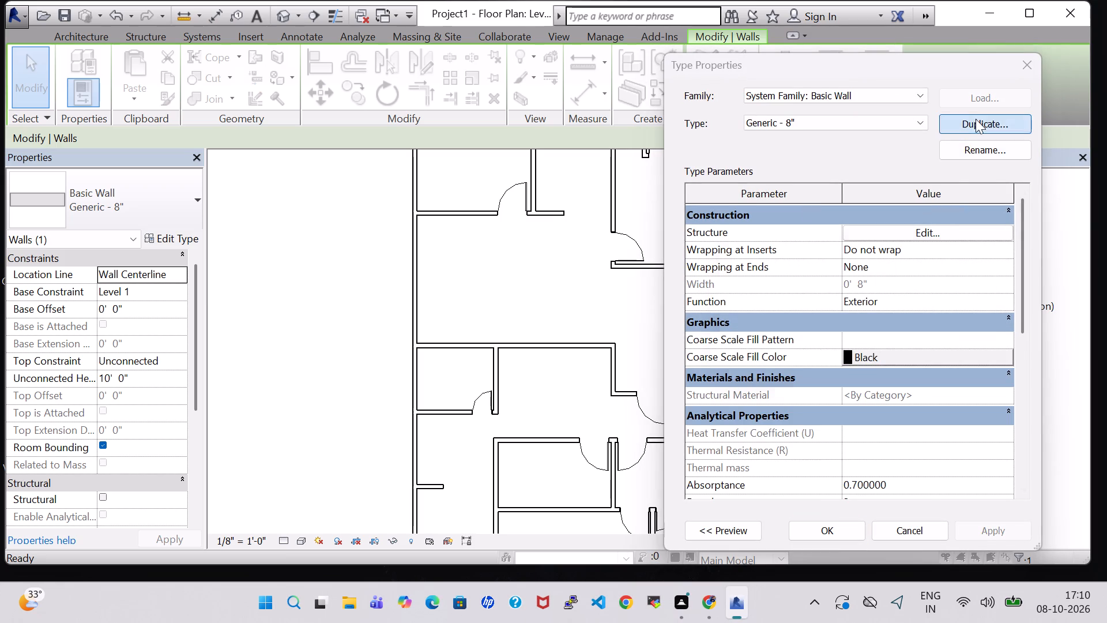
key("BackSpace")
type("INNER WALL")
key("Return")
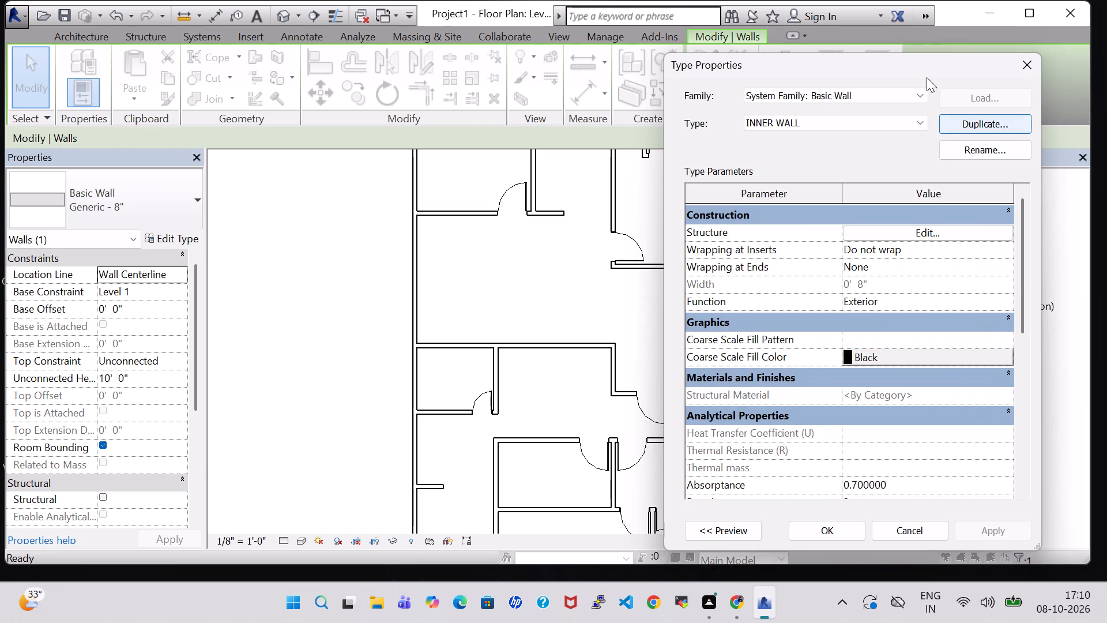
Set the INNER WALL type's structure layer thickness to 6" and apply the type changes.
left_click(932, 239)
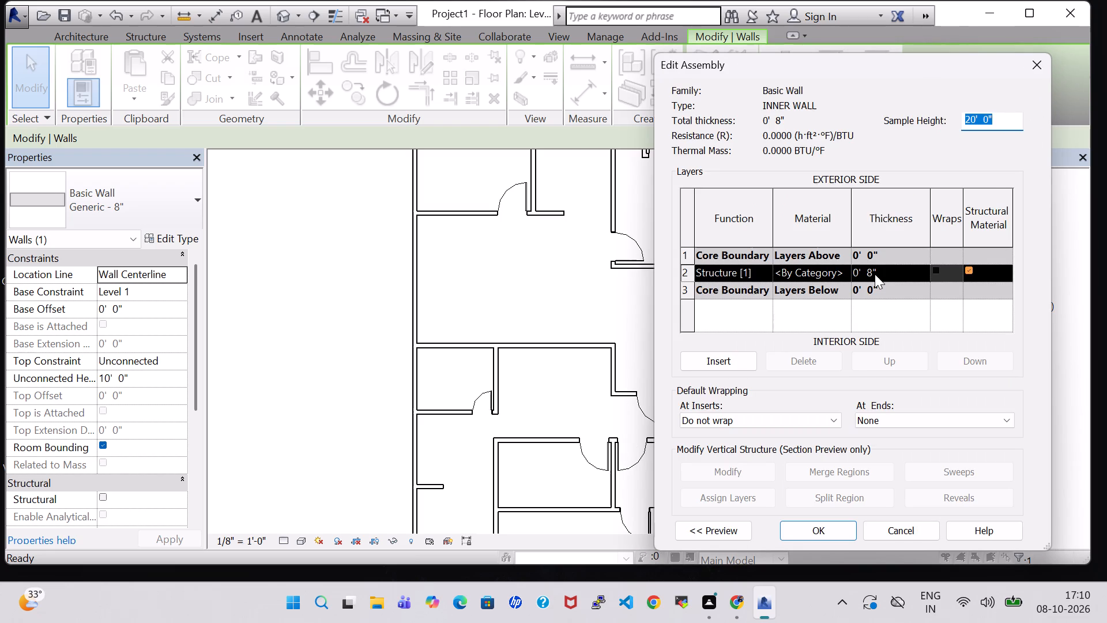
left_click(875, 274)
key("BackSpace")
key("6")
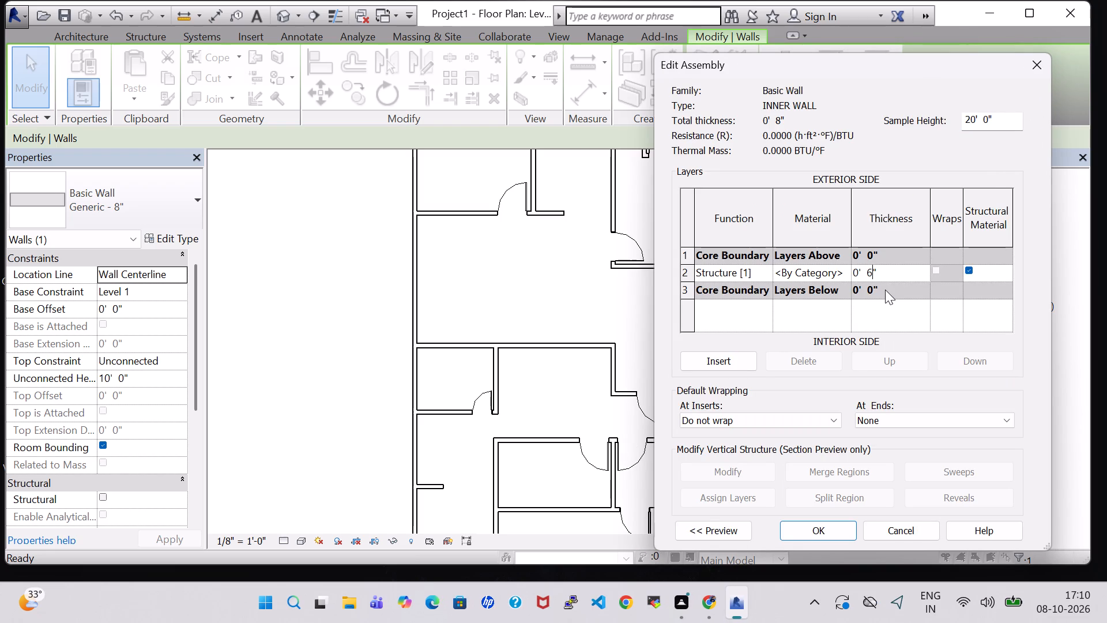
left_click(823, 541)
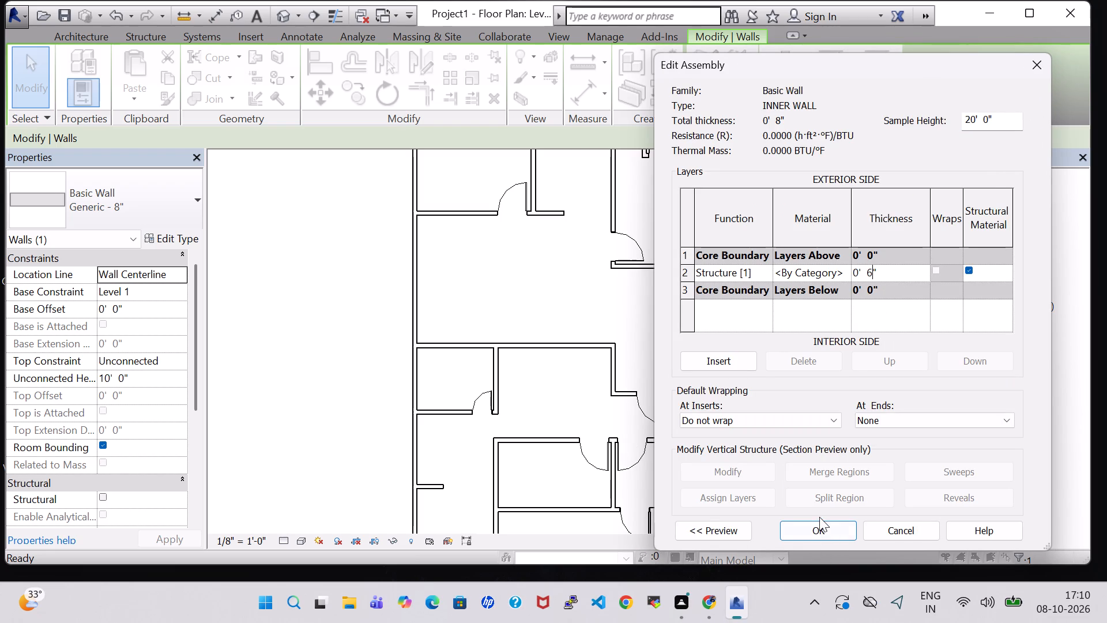
left_click(823, 525)
left_click(848, 538)
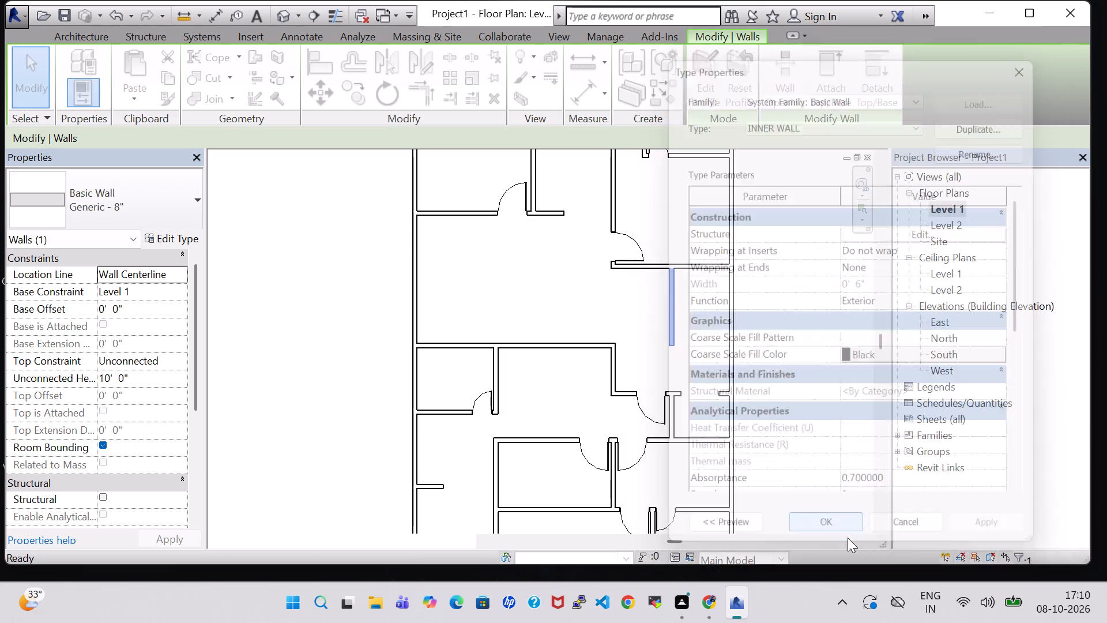
Change the small left-side room's long top wall, right wall and bottom wall, plus the short stub wall below it, to INNER WALL.
left_click(578, 344)
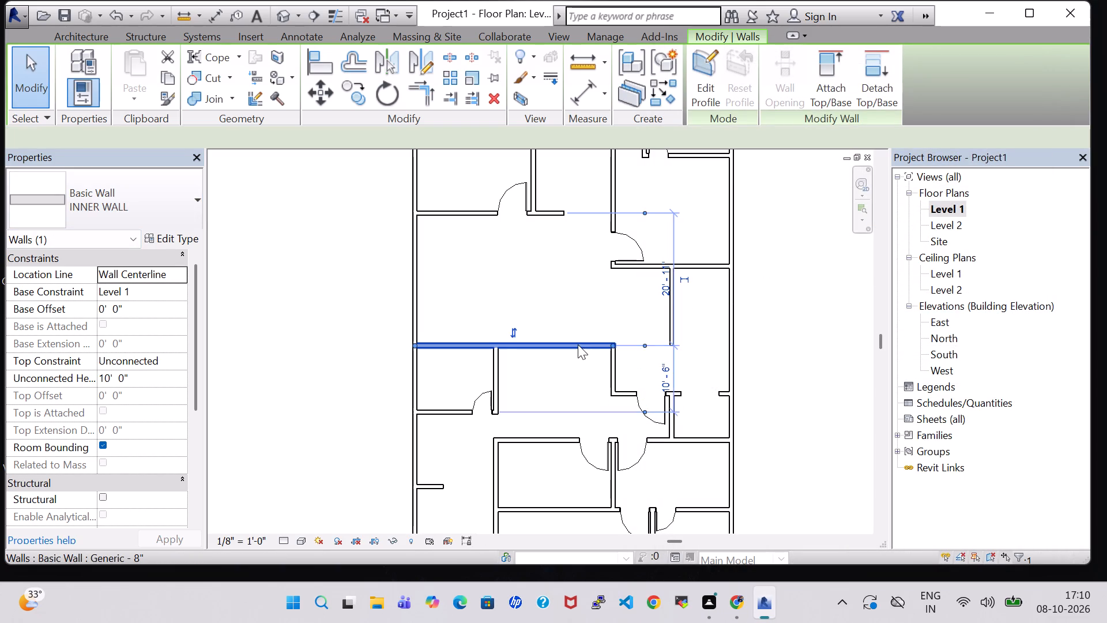
left_click(138, 217)
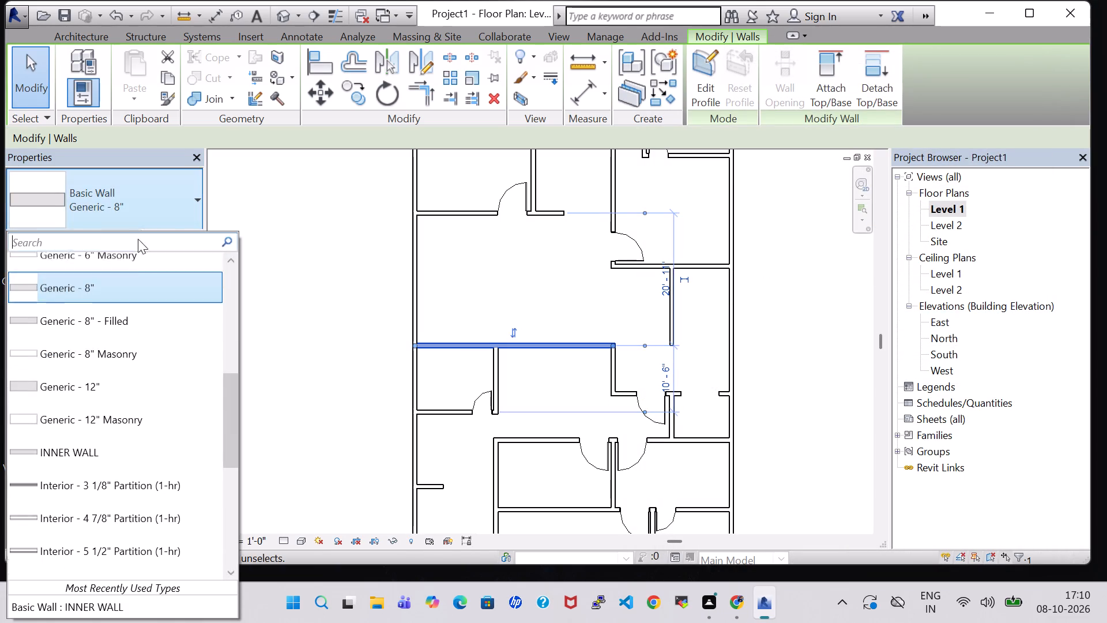
left_click(85, 454)
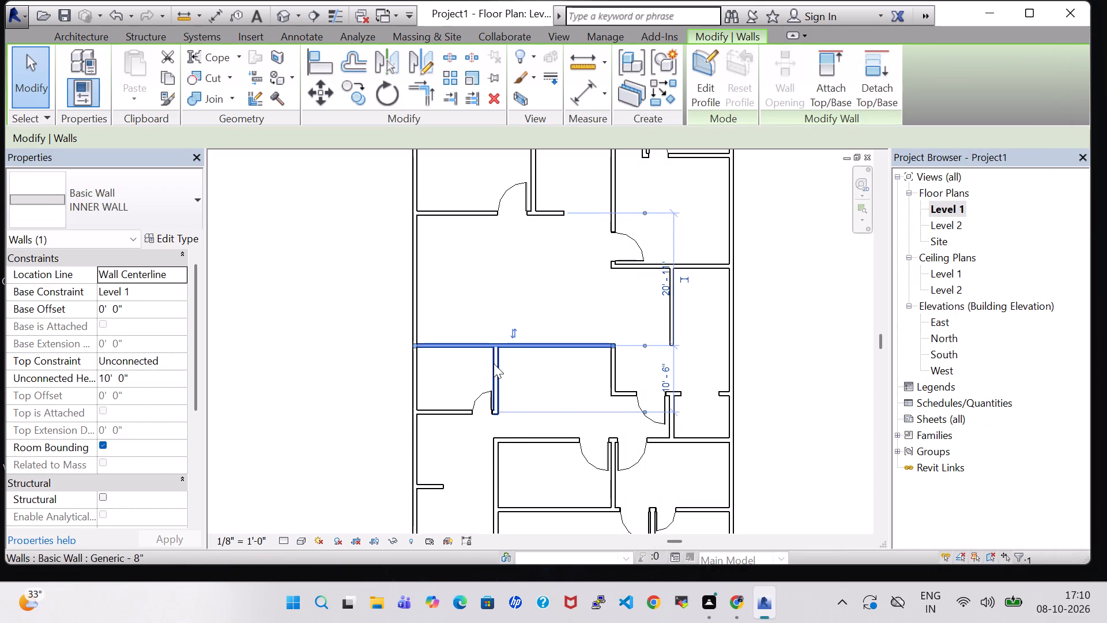
left_click(494, 363)
left_click(81, 187)
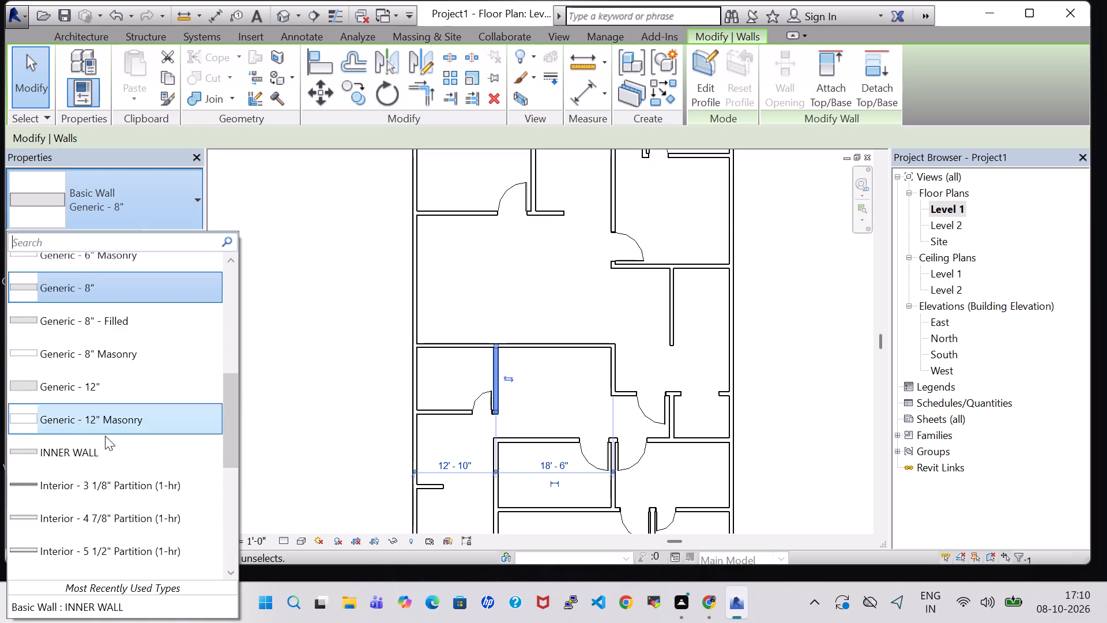
left_click(93, 459)
left_click(442, 415)
left_click(141, 188)
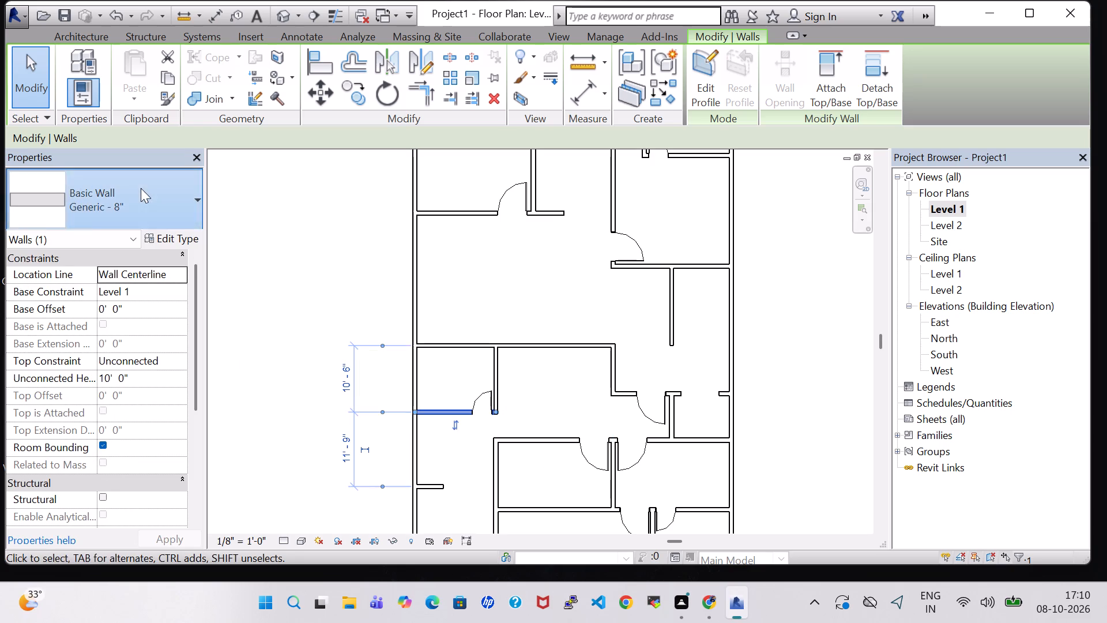
left_click(74, 448)
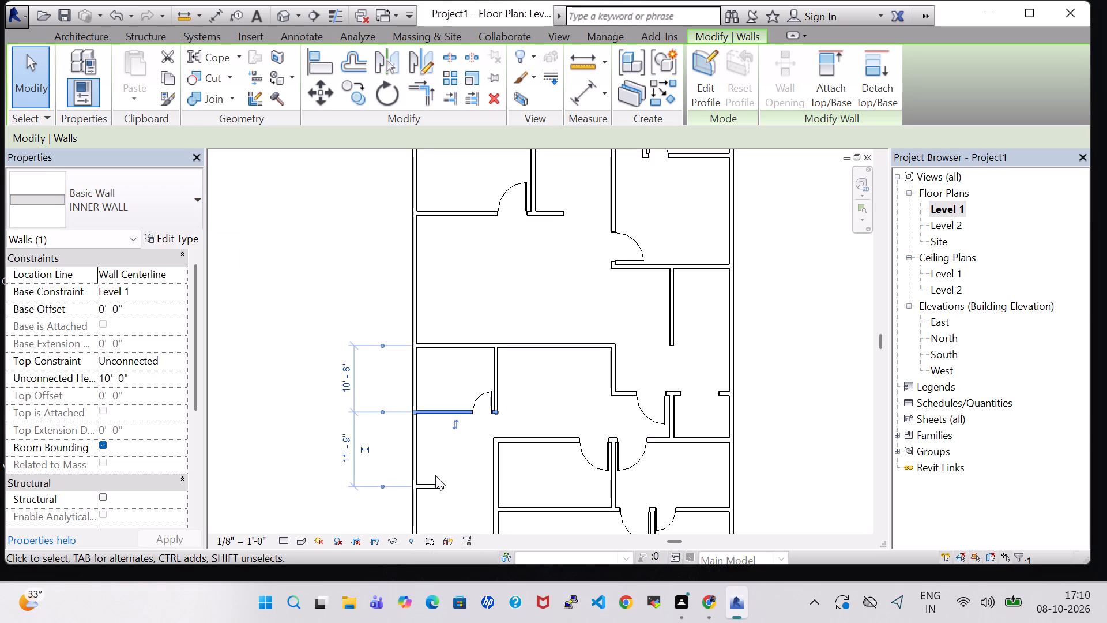
left_click(435, 478)
left_click(150, 212)
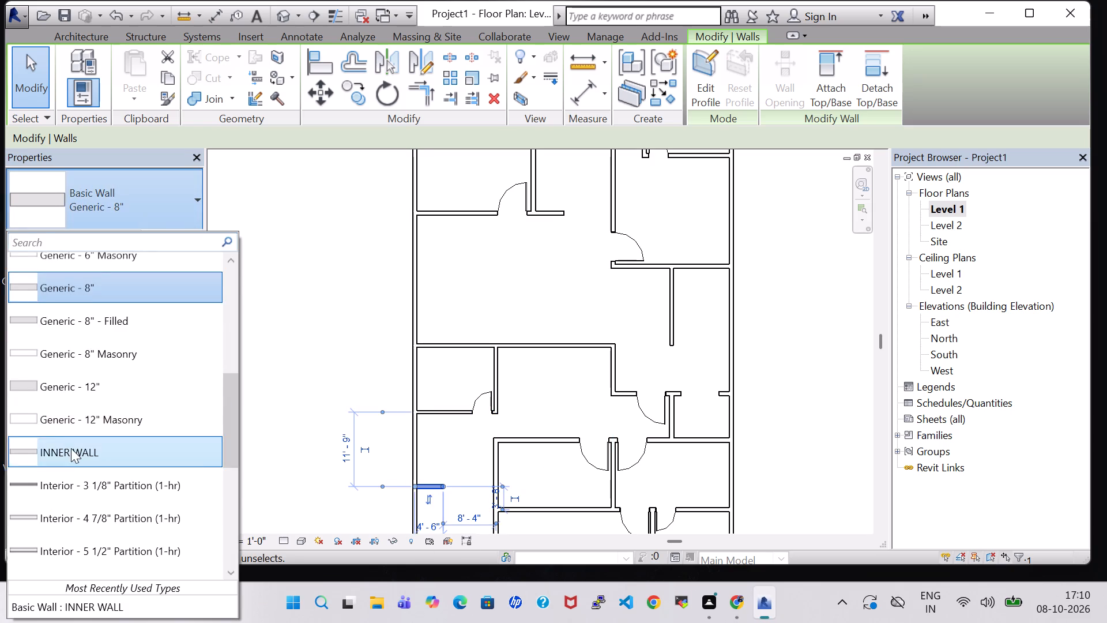
left_click(71, 448)
Change the lower rooms' two long horizontal walls, their left vertical wall and the short vertical wall between the bottom doors to INNER WALL.
middle_click_drag(603, 305, 600, 189)
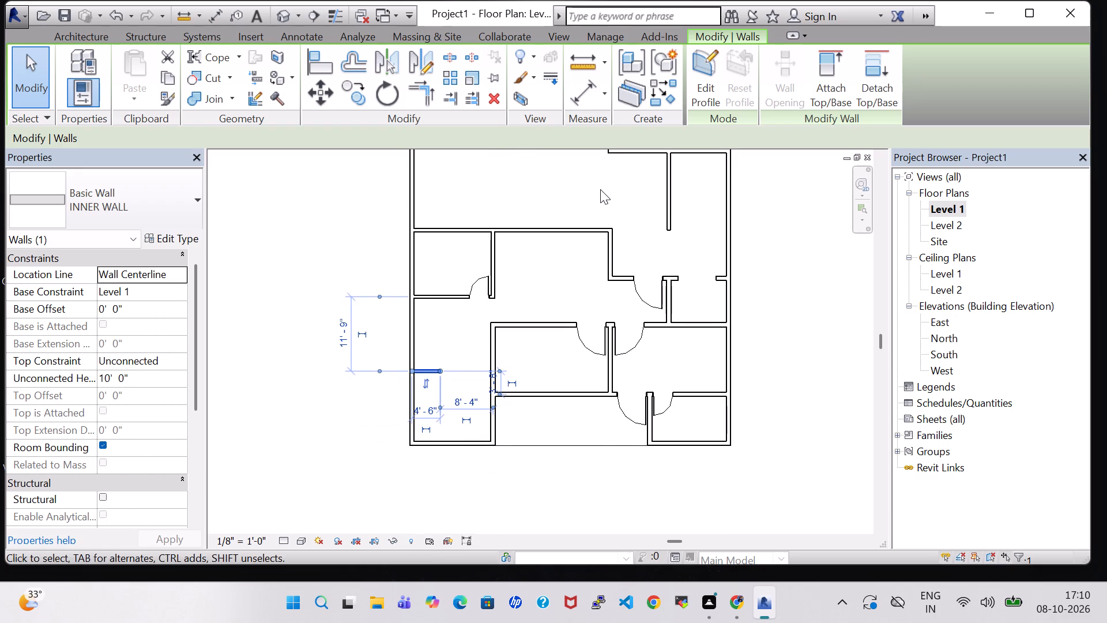
left_click(554, 325)
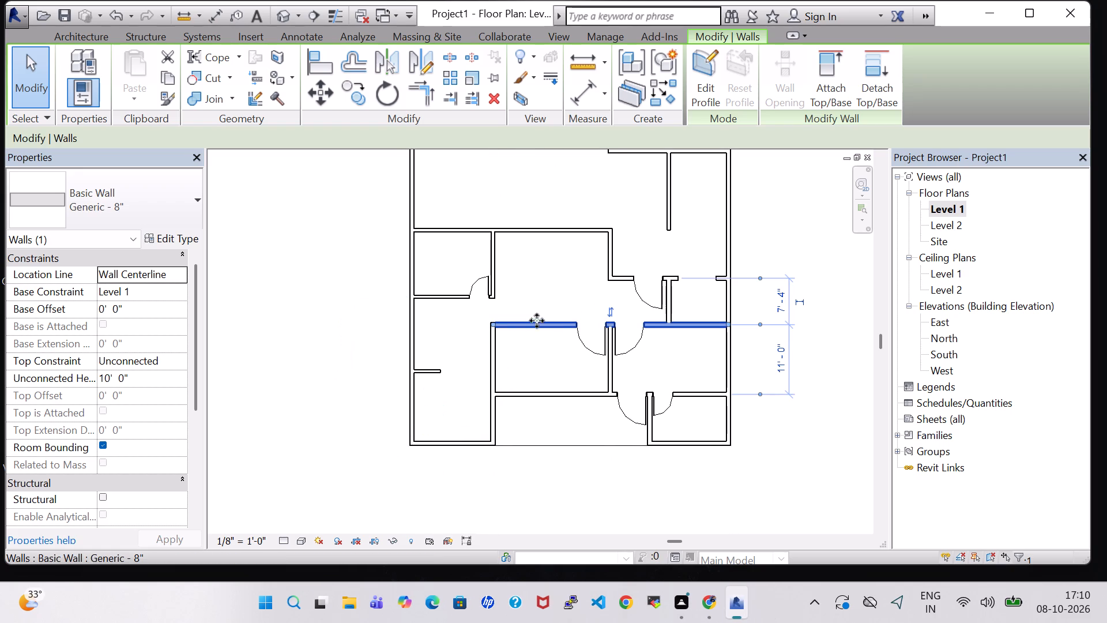
left_click(153, 211)
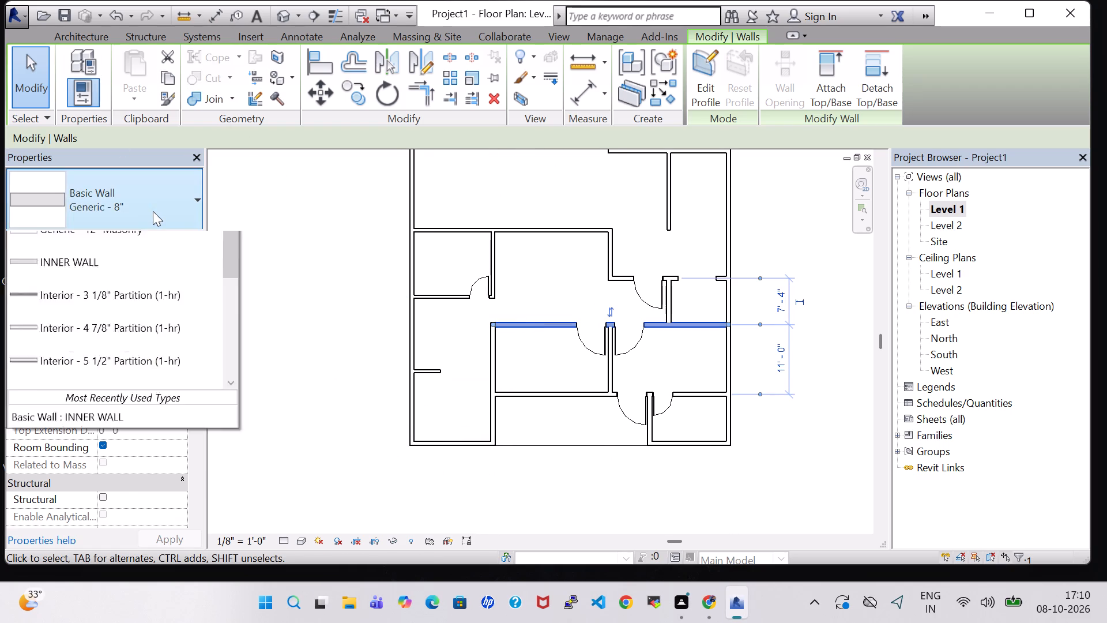
left_click(62, 451)
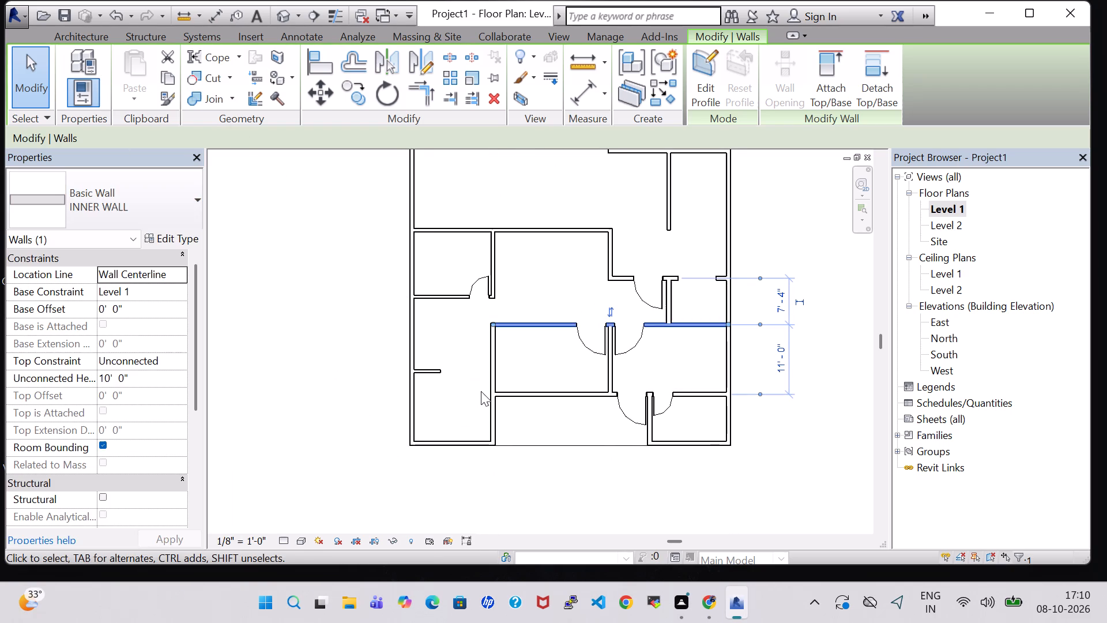
left_click(494, 412)
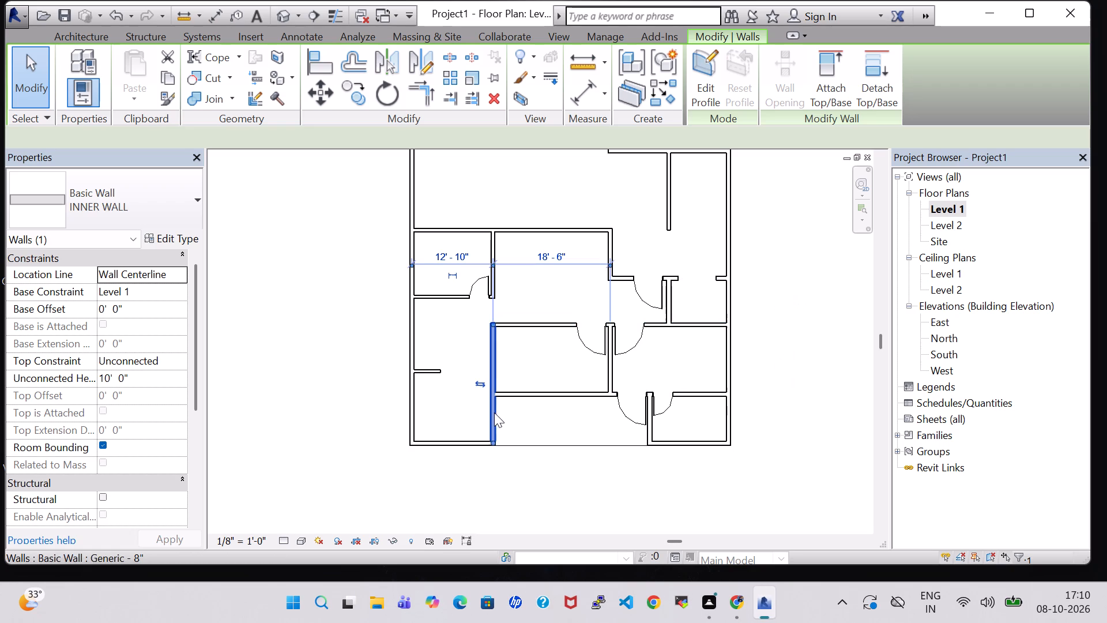
left_click(104, 195)
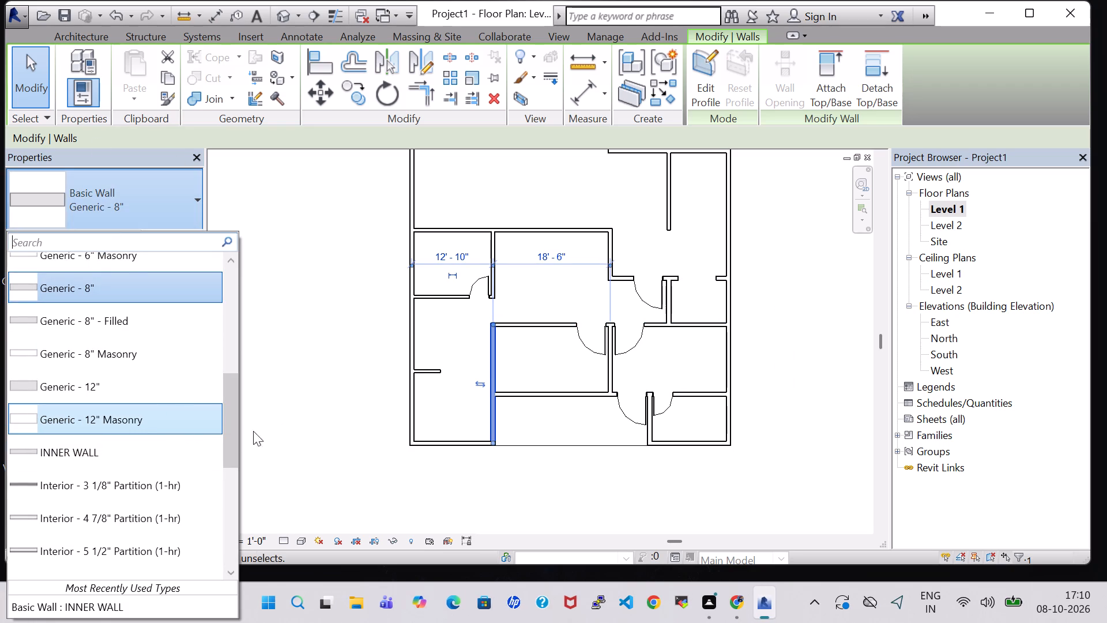
left_click(186, 449)
left_click(560, 391)
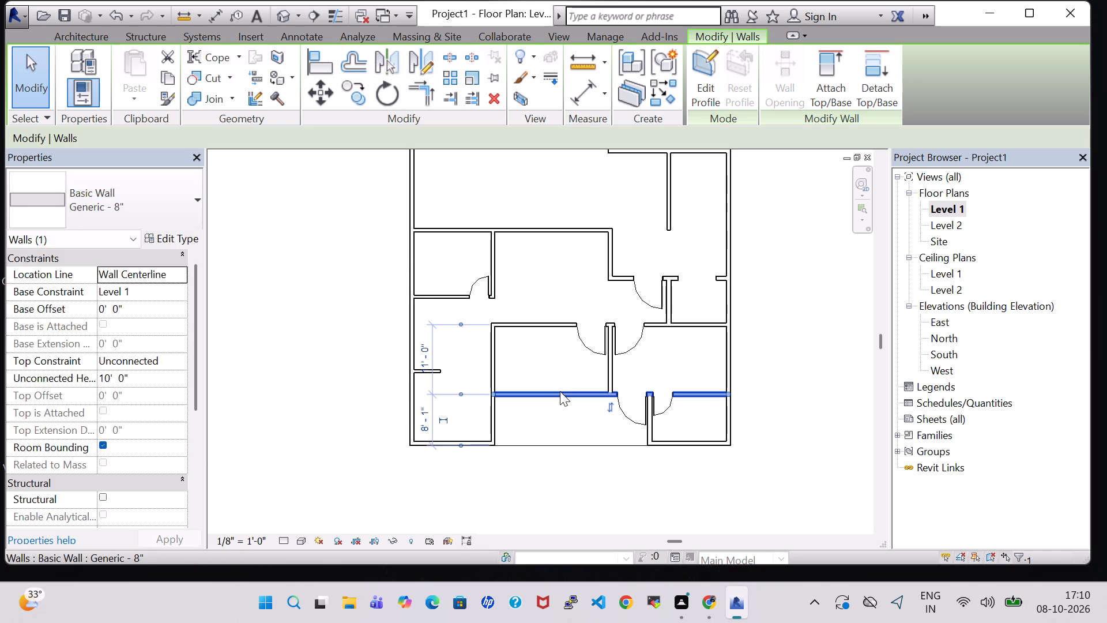
left_click(115, 189)
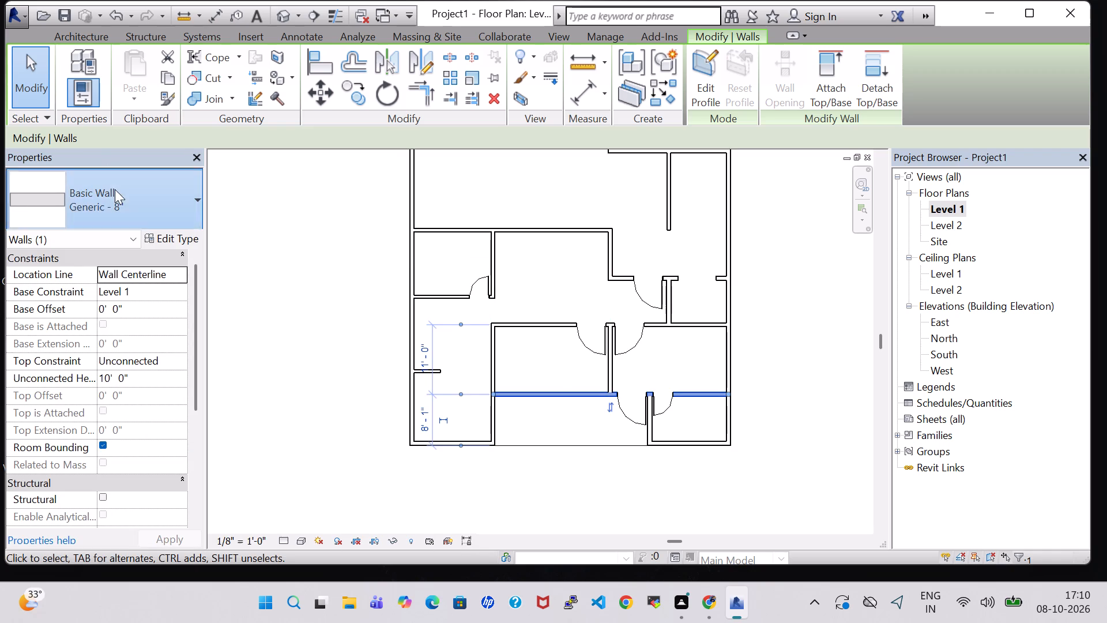
left_click(66, 450)
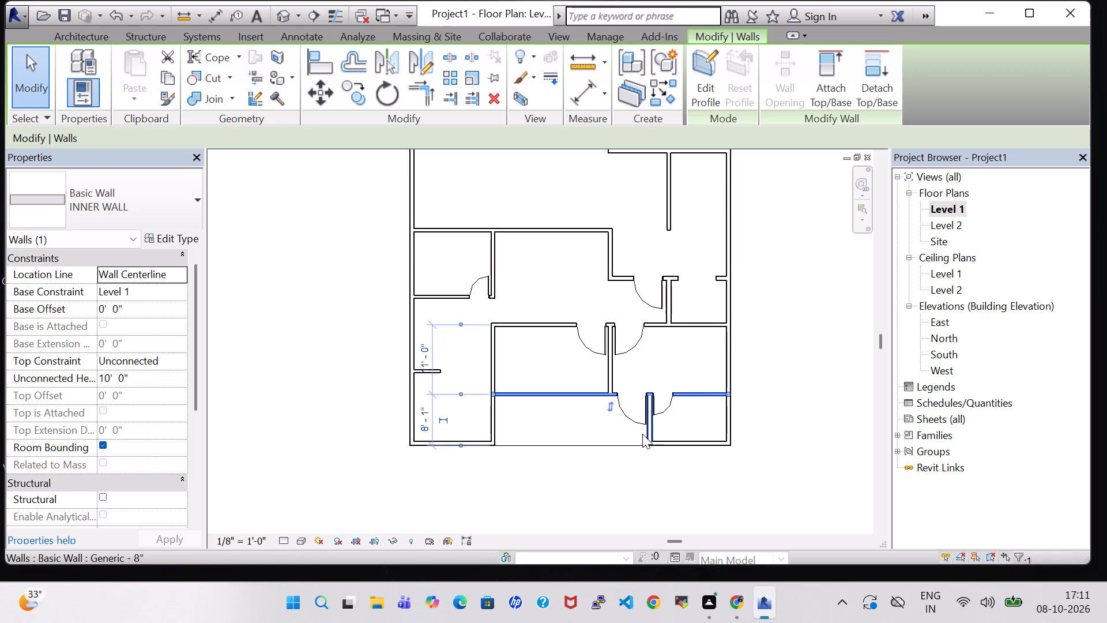
left_click(652, 435)
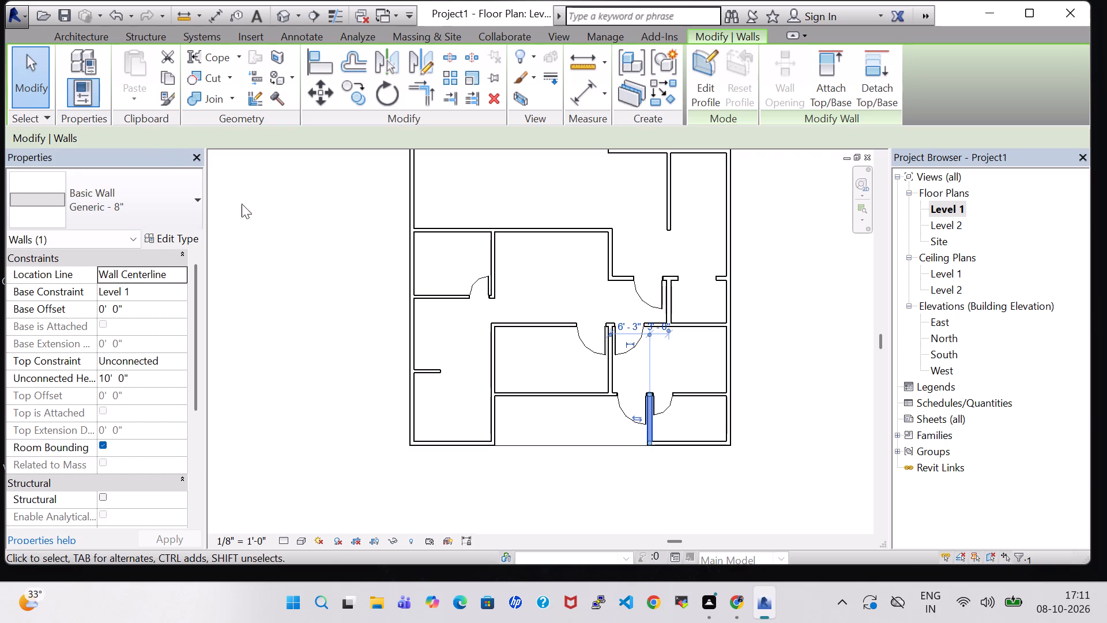
left_click(150, 223)
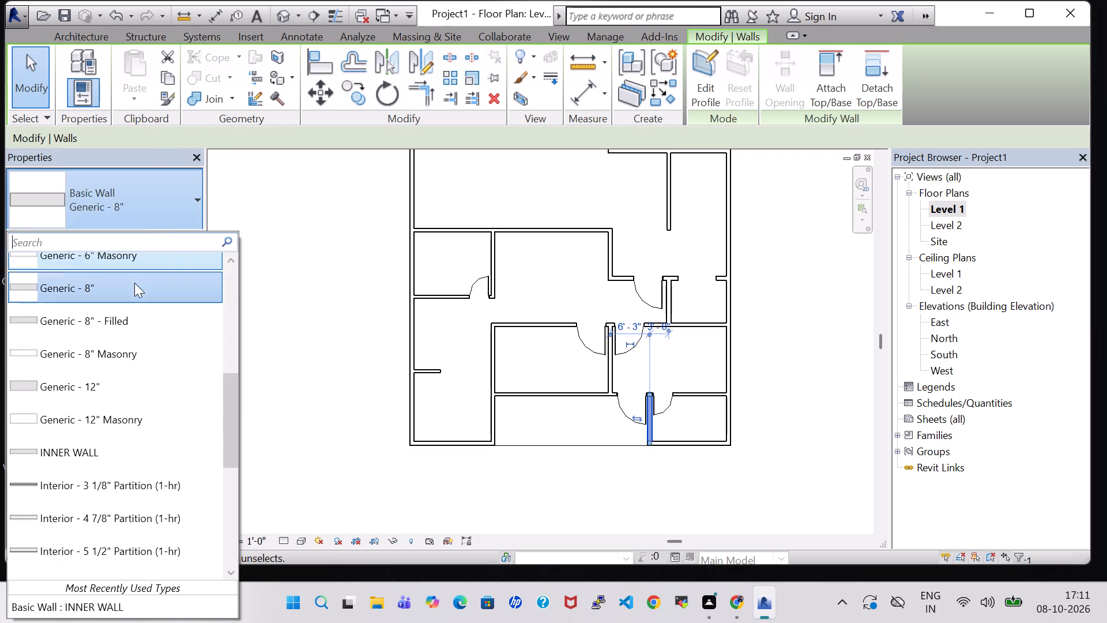
left_click(88, 452)
left_click(806, 359)
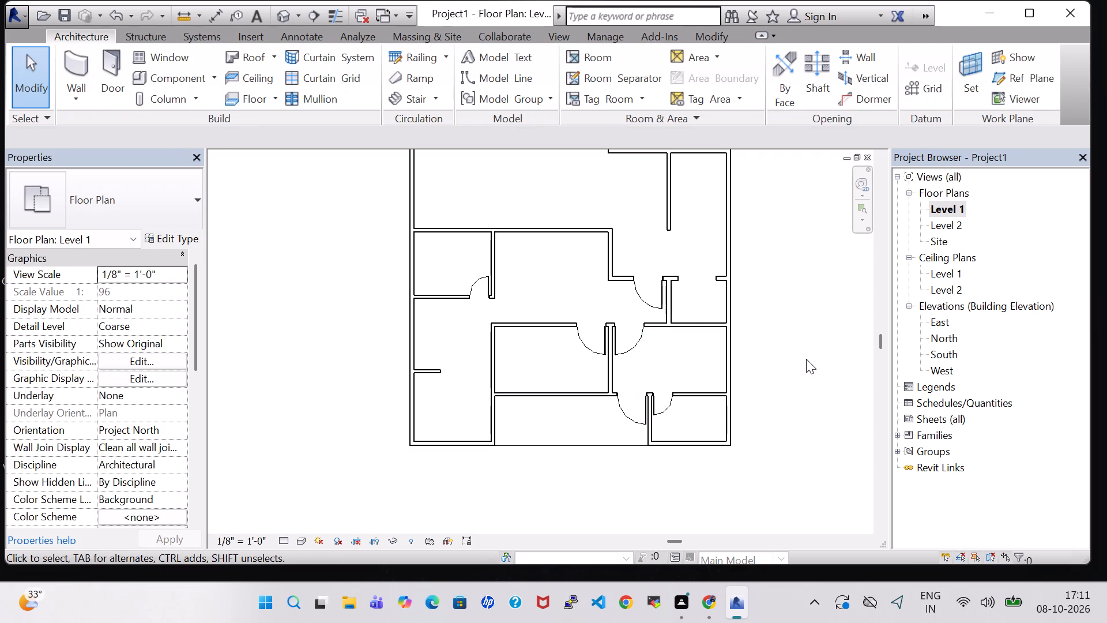
Change the small right-side room's left wall, the horizontal door wall above it and the short stub on the exterior wall to INNER WALL.
left_click(687, 319)
left_click(670, 292)
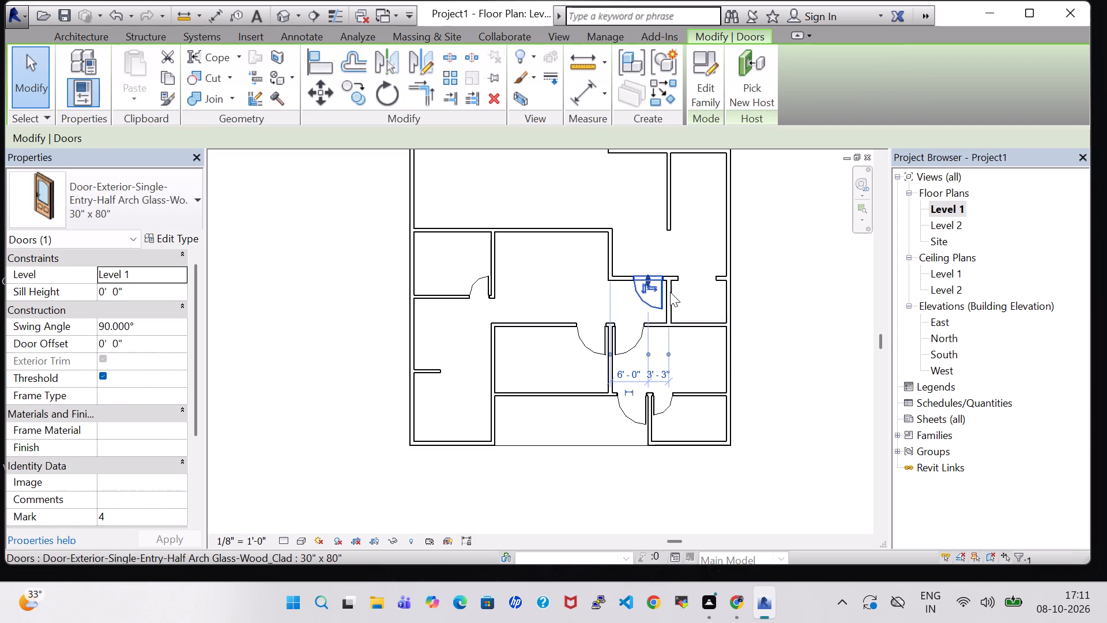
left_click(769, 277)
scroll(770, 277, "up", 4)
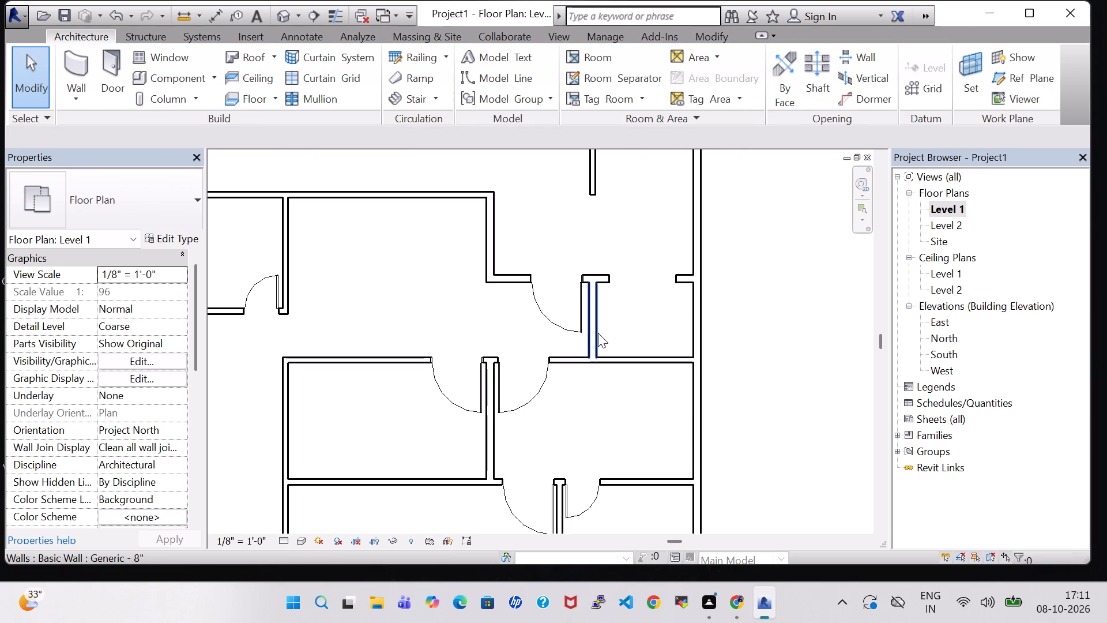
left_click(598, 333)
left_click(148, 200)
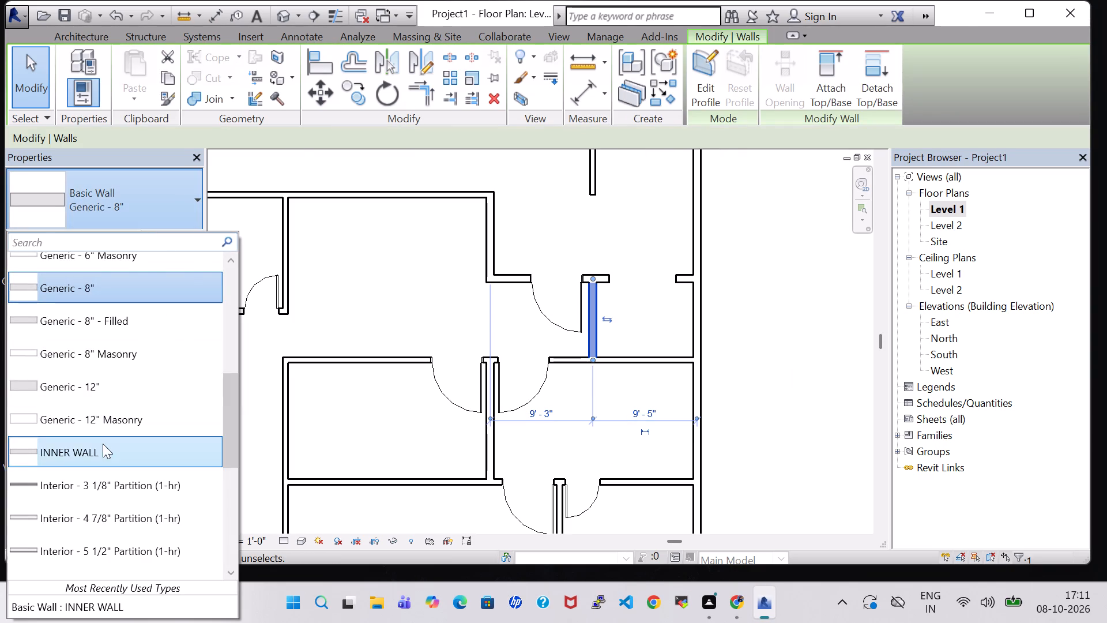
left_click(103, 447)
left_click(608, 275)
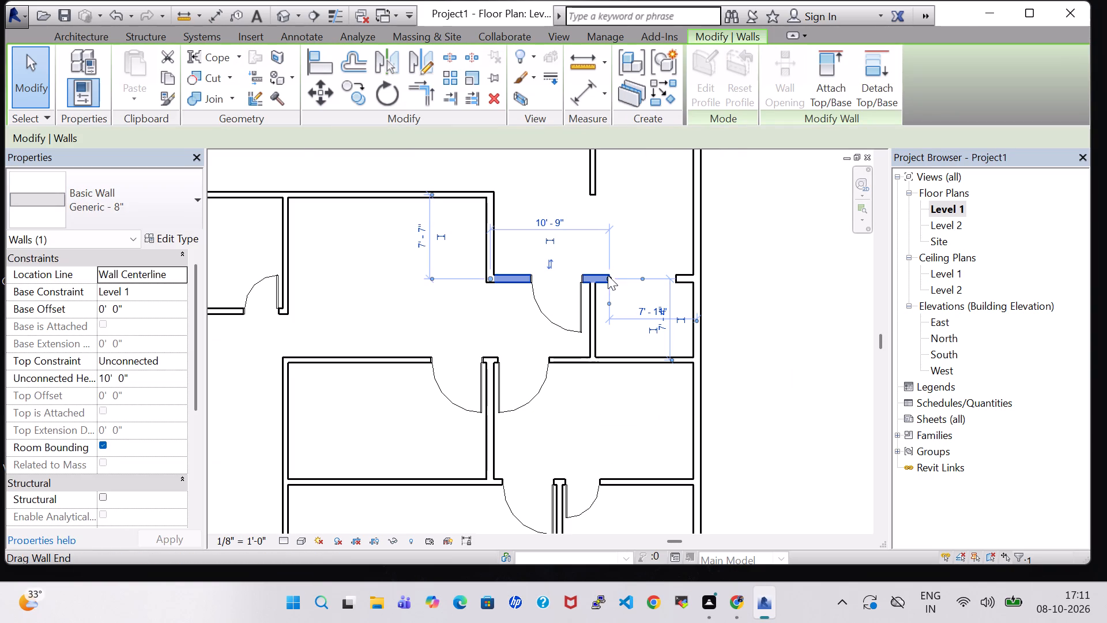
left_click(150, 225)
left_click(80, 463)
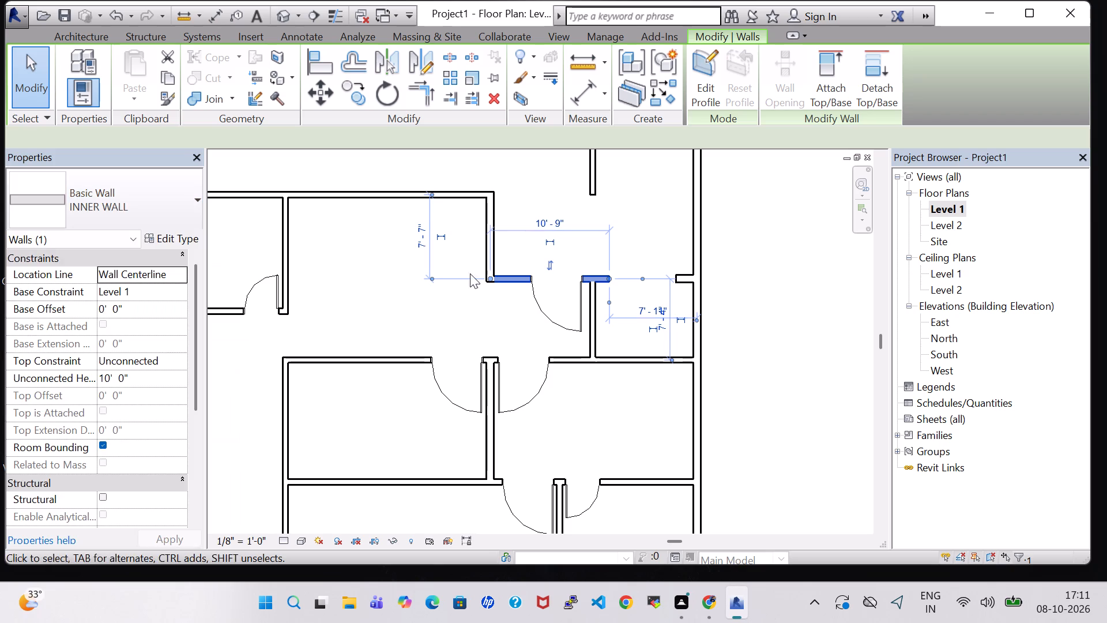
left_click(686, 279)
left_click(156, 204)
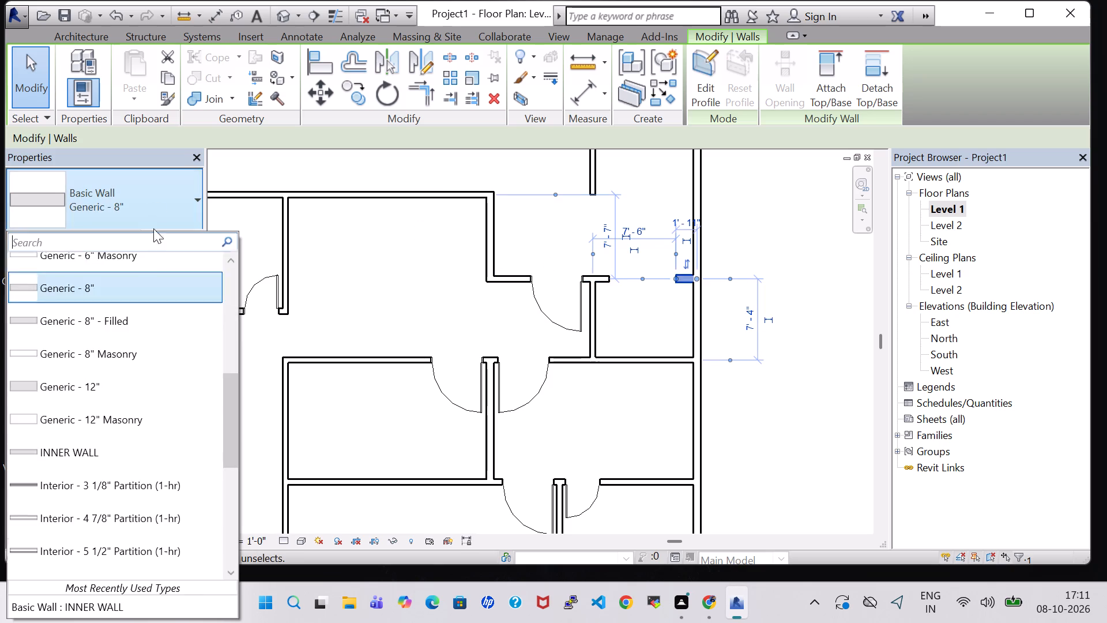
left_click(86, 444)
Change the vertical wall joining the long middle wall to the half-arch door wall to INNER WALL.
left_click(442, 194)
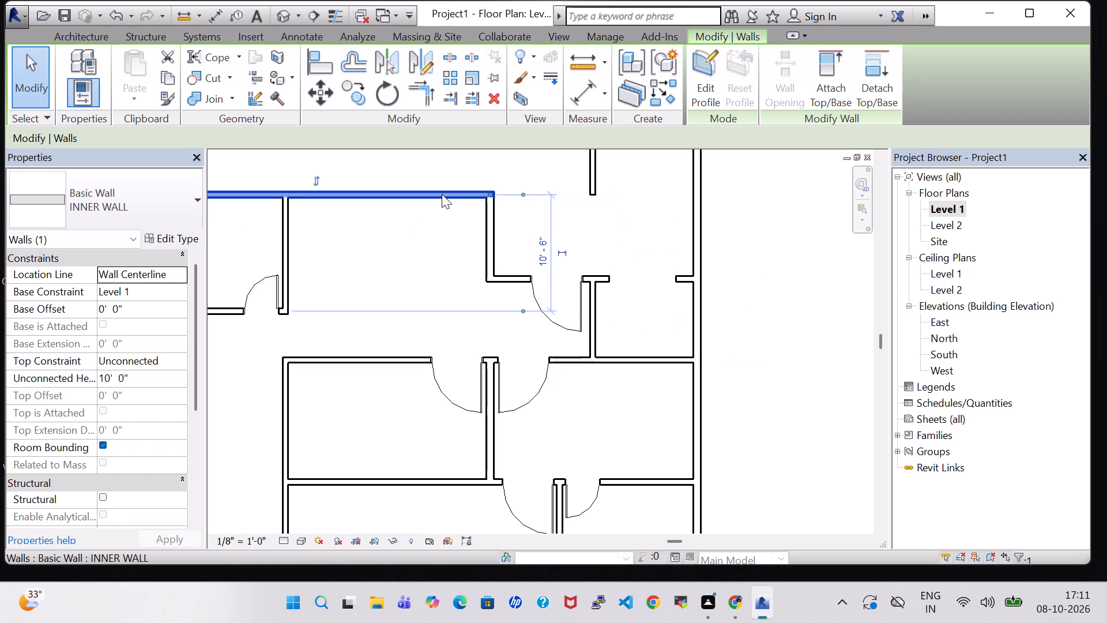
left_click(491, 231)
left_click(131, 204)
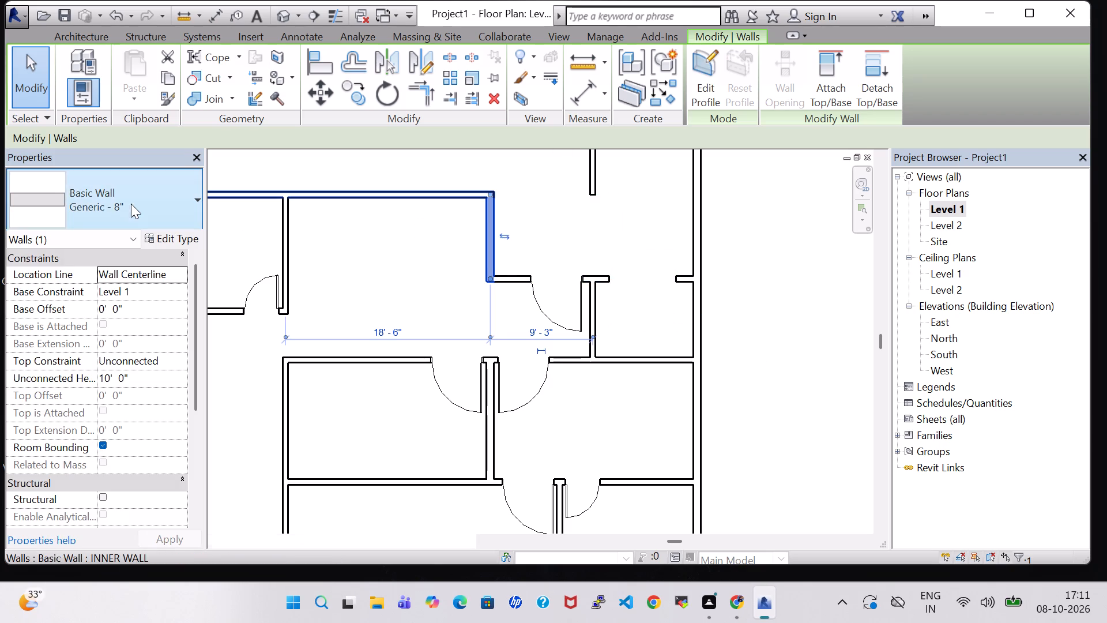
left_click(81, 460)
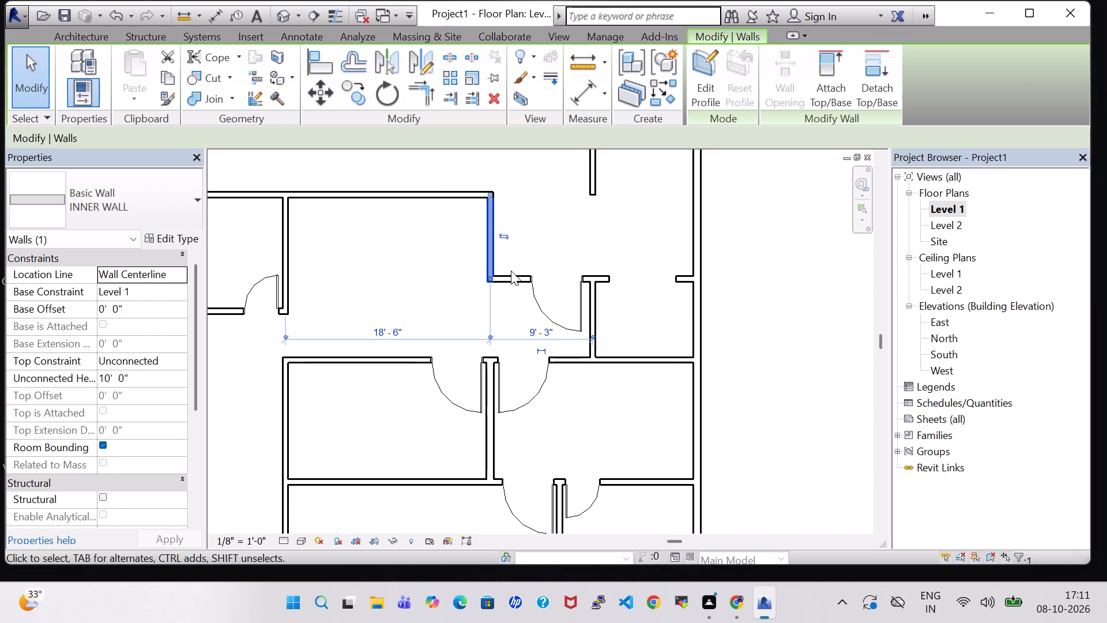
left_click(507, 278)
Change the bottom wall of the upper-right room to INNER WALL.
scroll(643, 194, "down", 2)
middle_click_drag(727, 263, 730, 363)
left_click(598, 274)
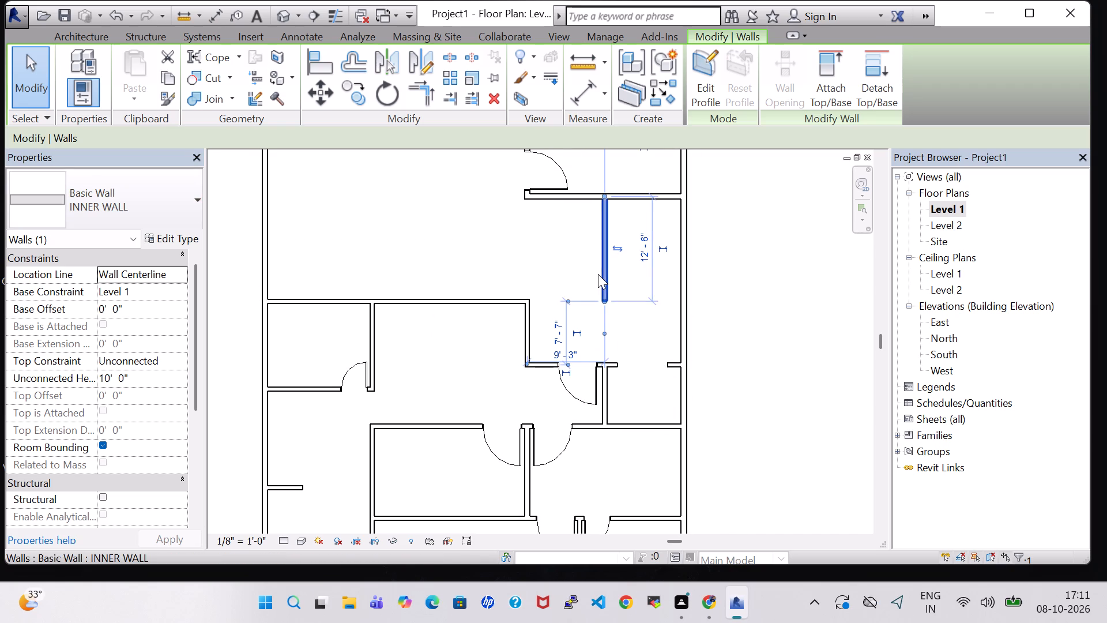
left_click(576, 198)
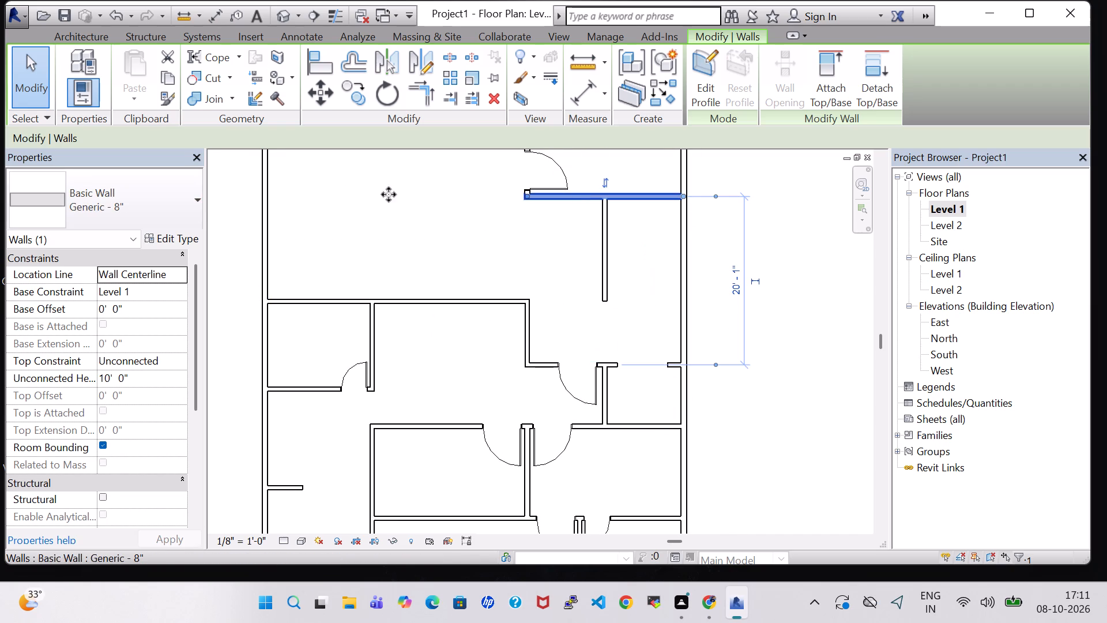
left_click(193, 201)
left_click(101, 449)
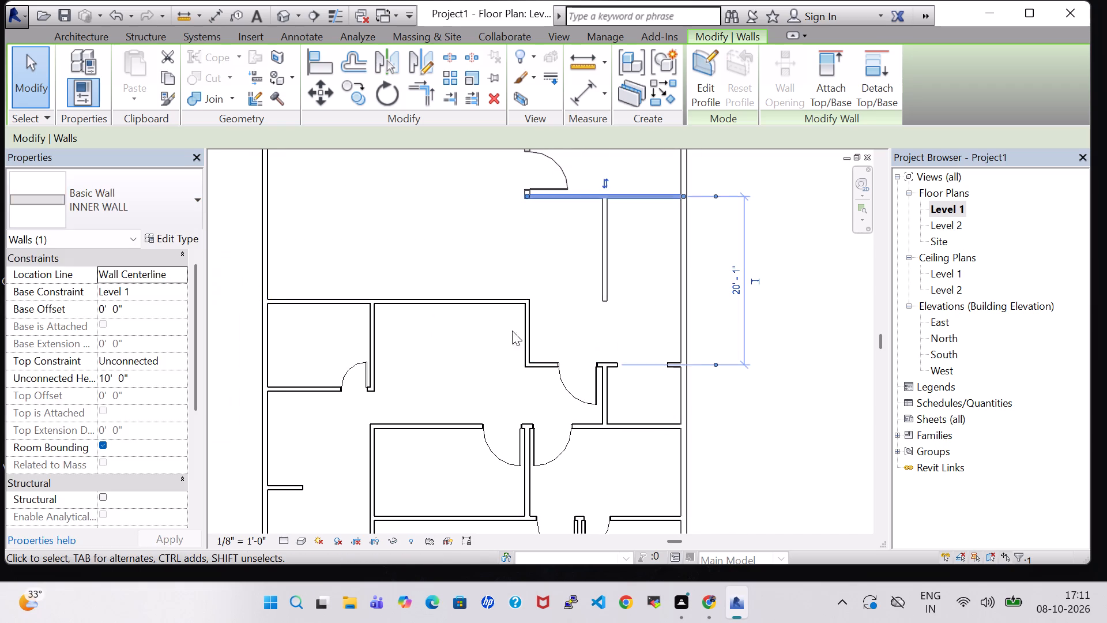
Change the upper-right room's left wall and the small top-right room's bottom and left walls to INNER WALL.
scroll(712, 306, "down", 1)
middle_click_drag(762, 269, 776, 393)
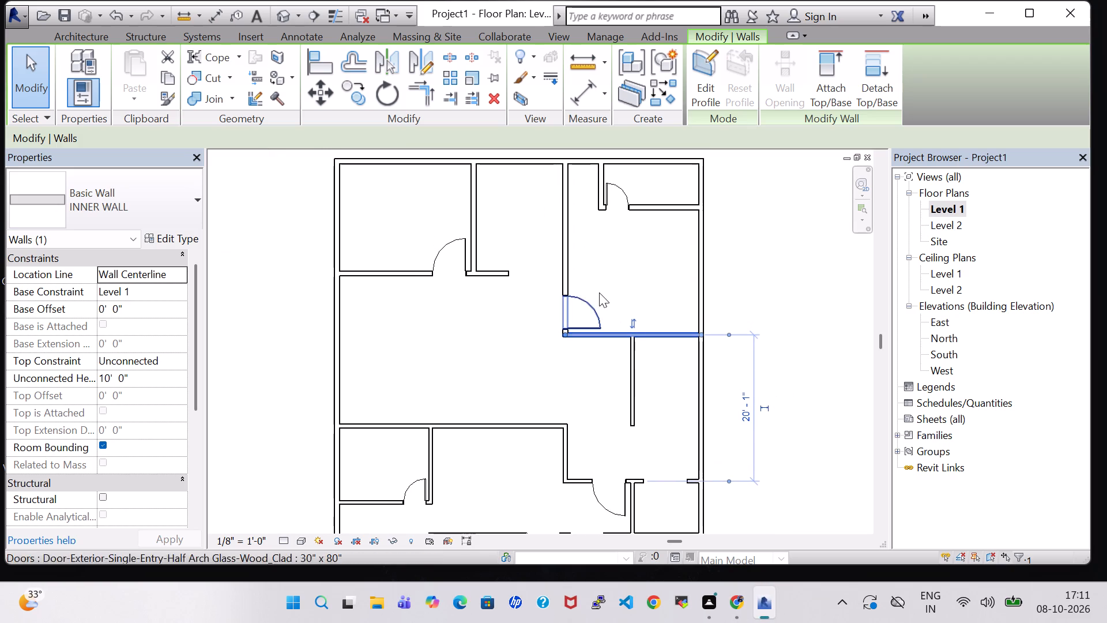
left_click(566, 278)
left_click(116, 182)
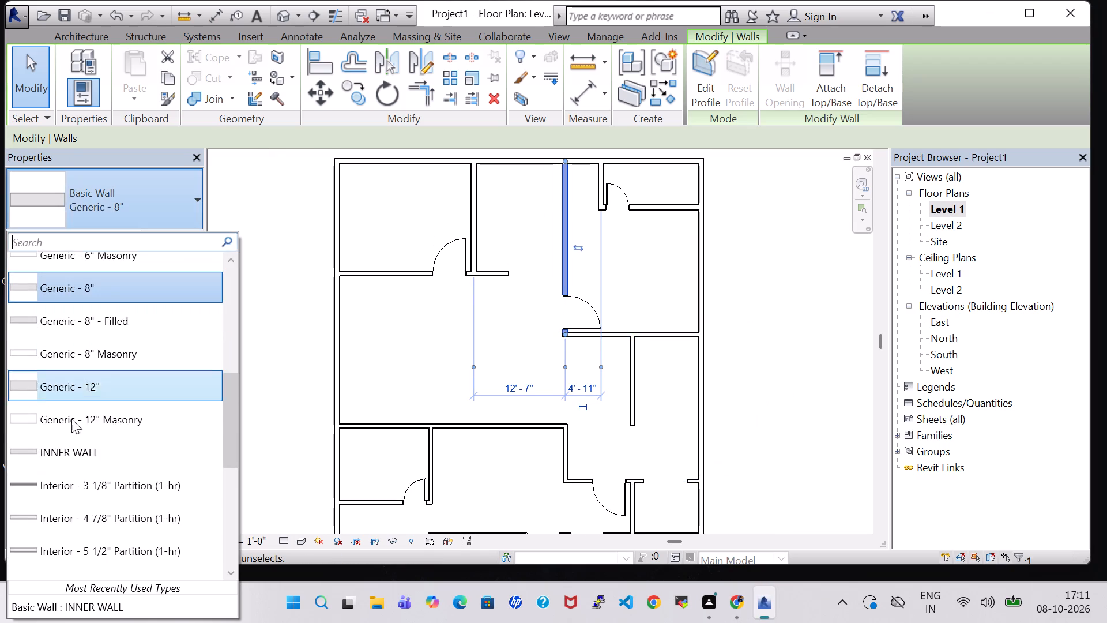
left_click(66, 458)
left_click(661, 212)
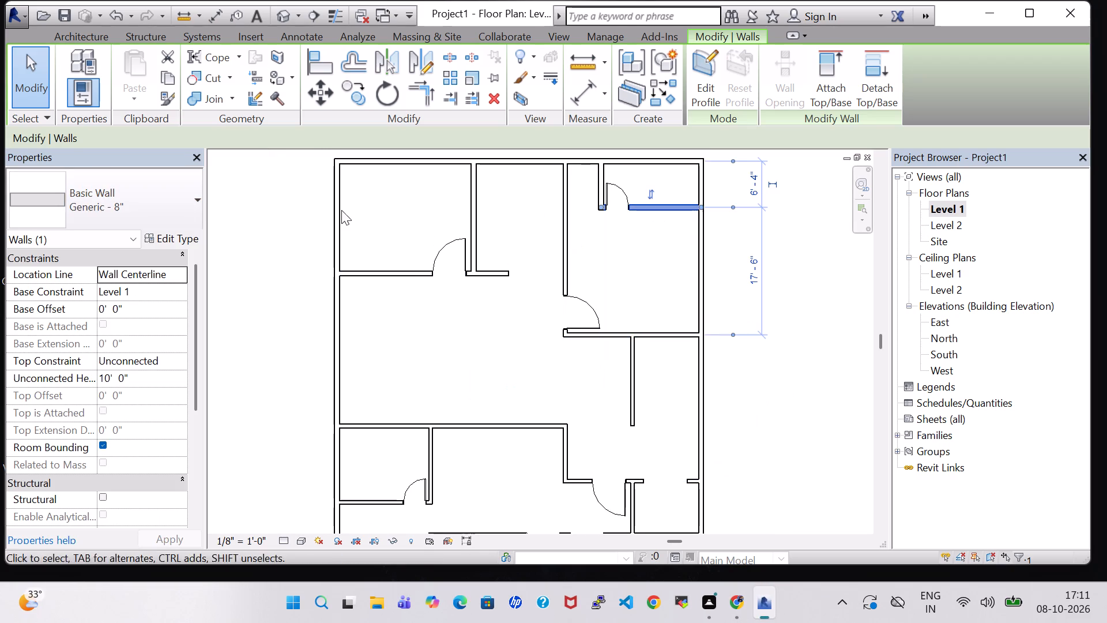
left_click(201, 183)
left_click(107, 456)
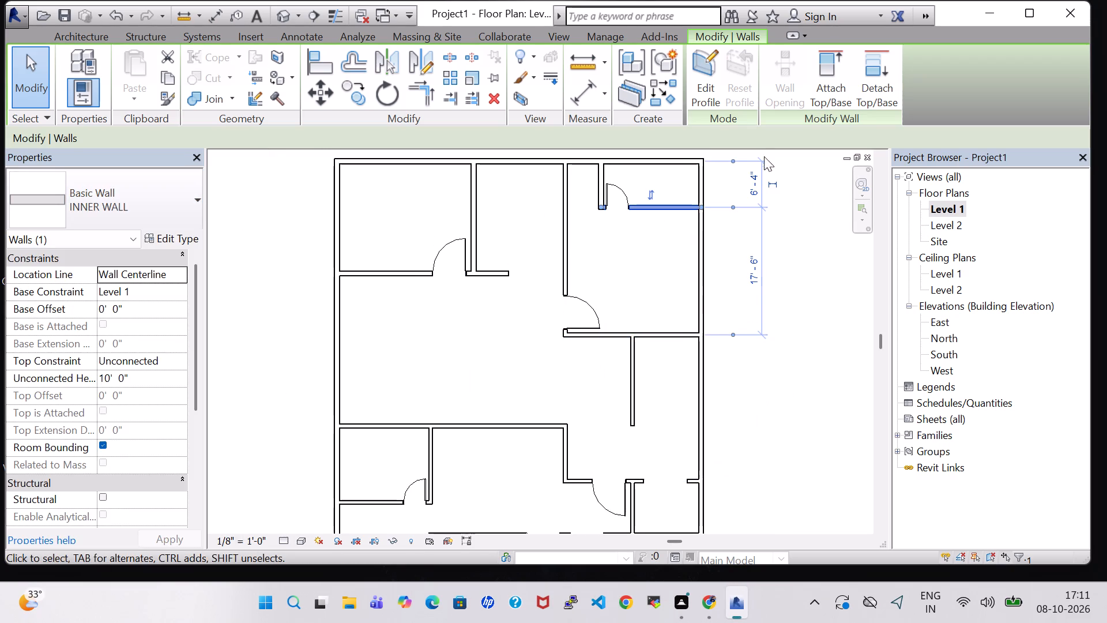
left_click(596, 177)
left_click(175, 194)
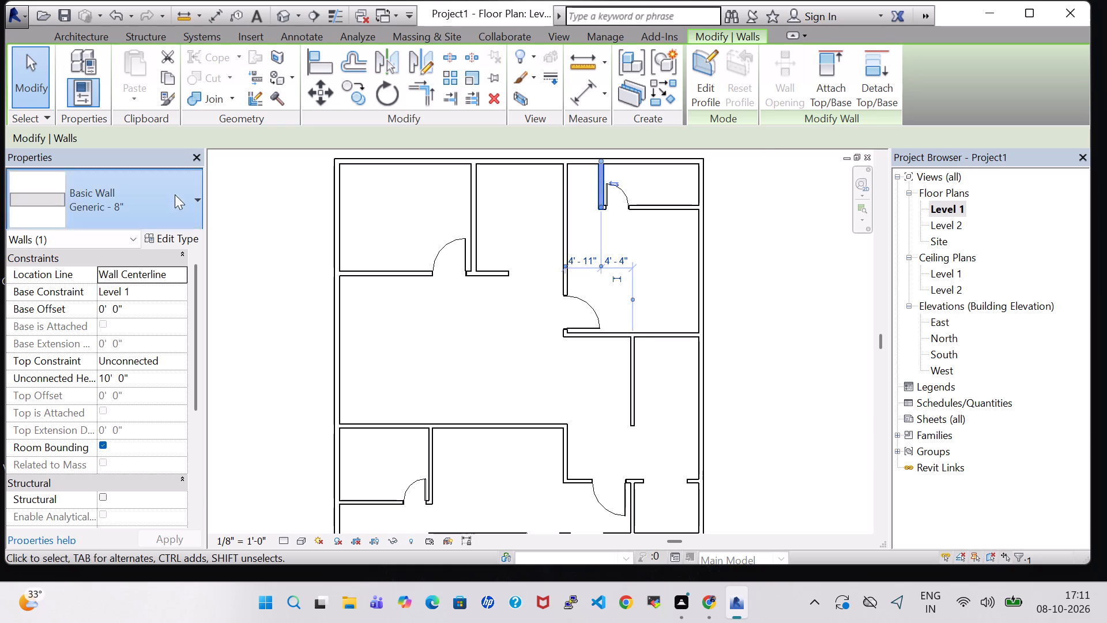
left_click(55, 445)
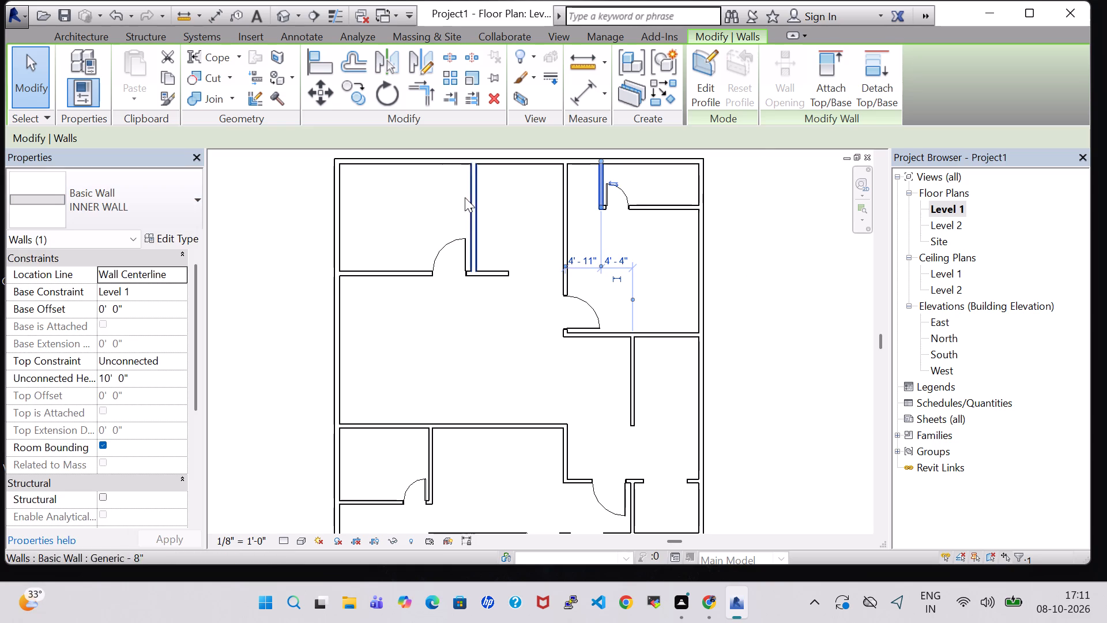
Change the upper-left room's bottom door wall and its right vertical wall to INNER WALL.
left_click(492, 280)
left_click(127, 214)
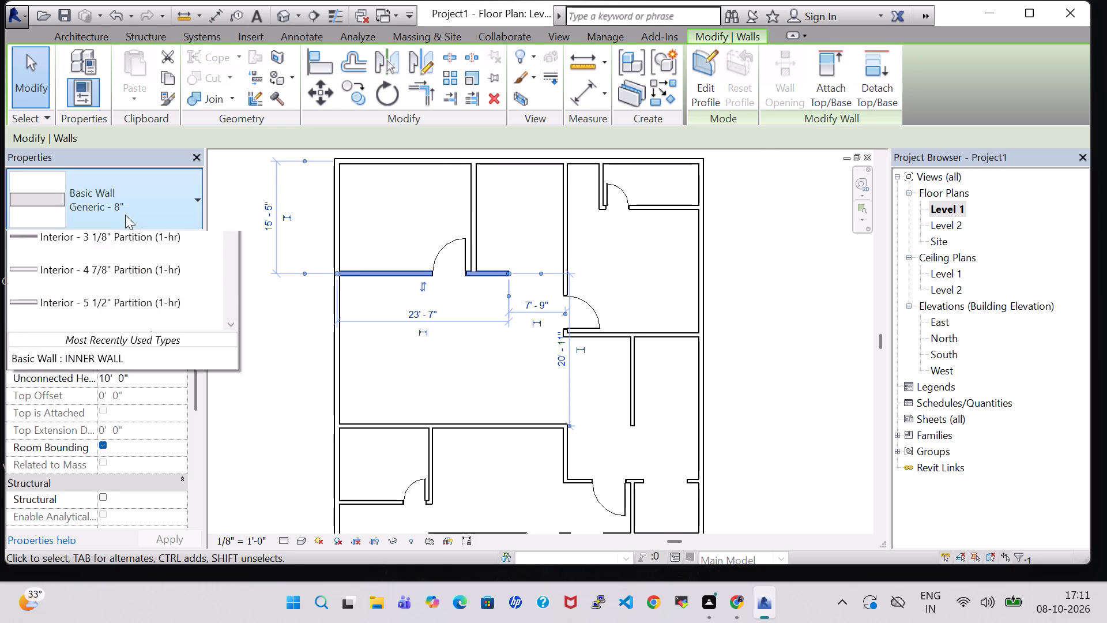
left_click(110, 441)
left_click(471, 211)
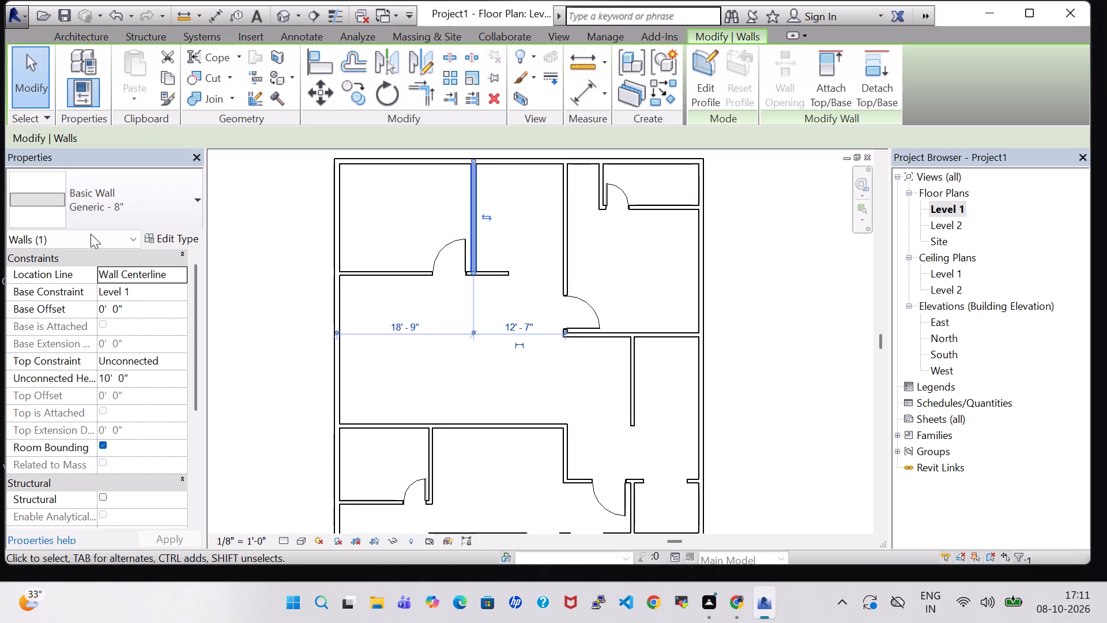
left_click(90, 210)
left_click(92, 441)
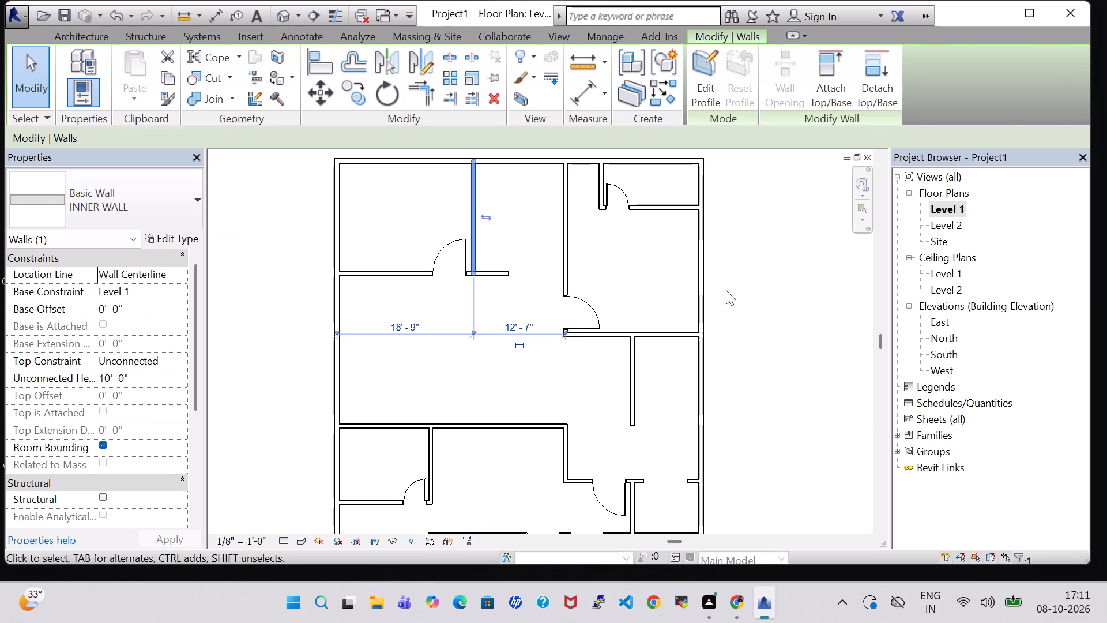
left_click(731, 289)
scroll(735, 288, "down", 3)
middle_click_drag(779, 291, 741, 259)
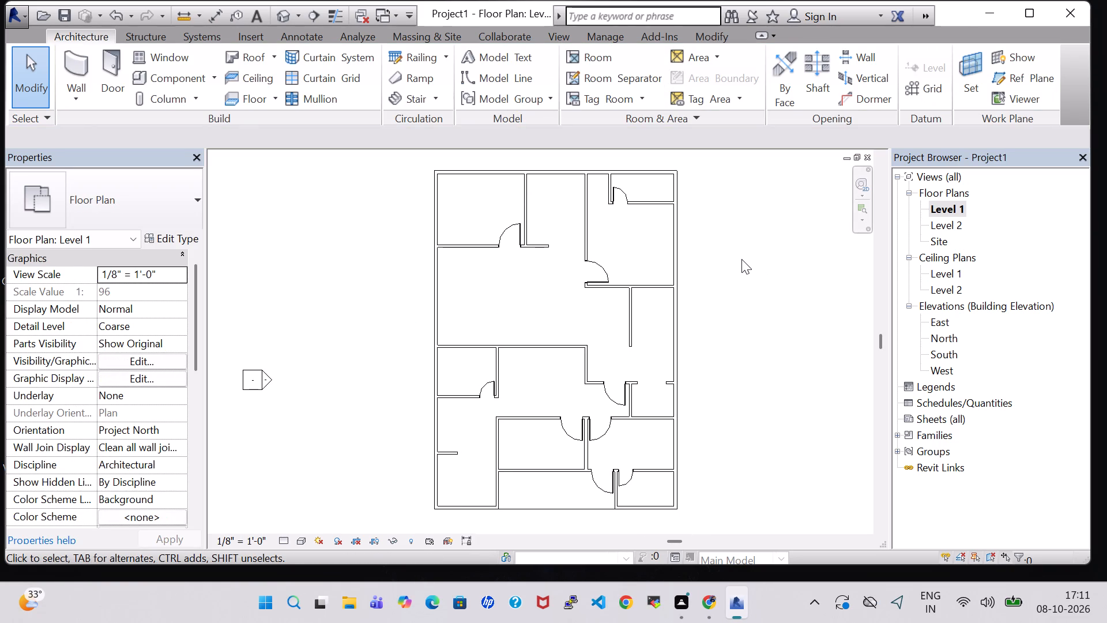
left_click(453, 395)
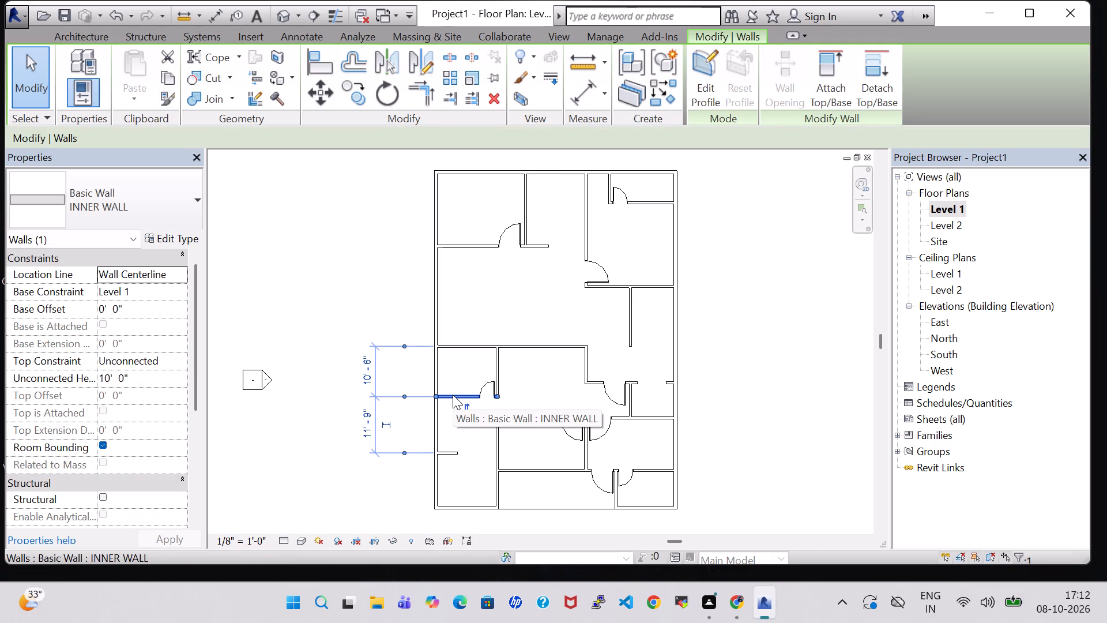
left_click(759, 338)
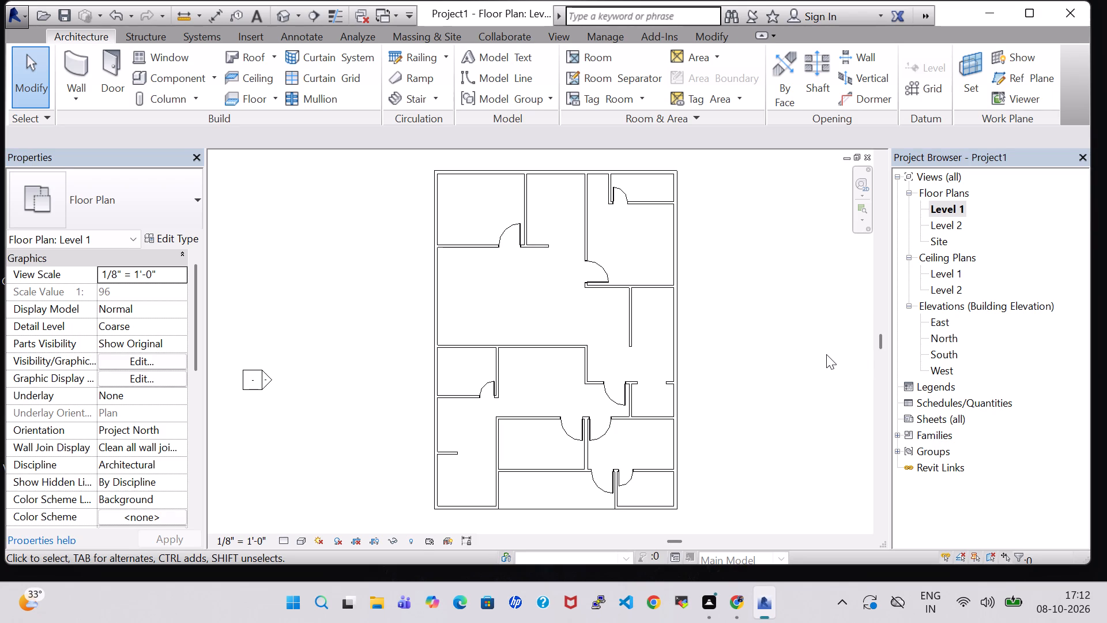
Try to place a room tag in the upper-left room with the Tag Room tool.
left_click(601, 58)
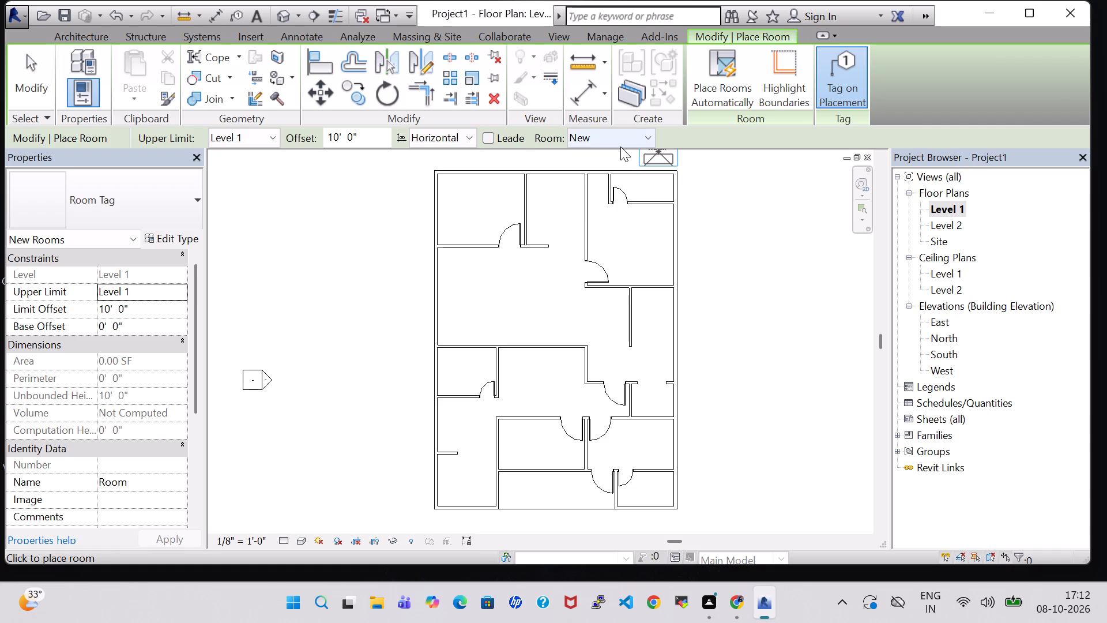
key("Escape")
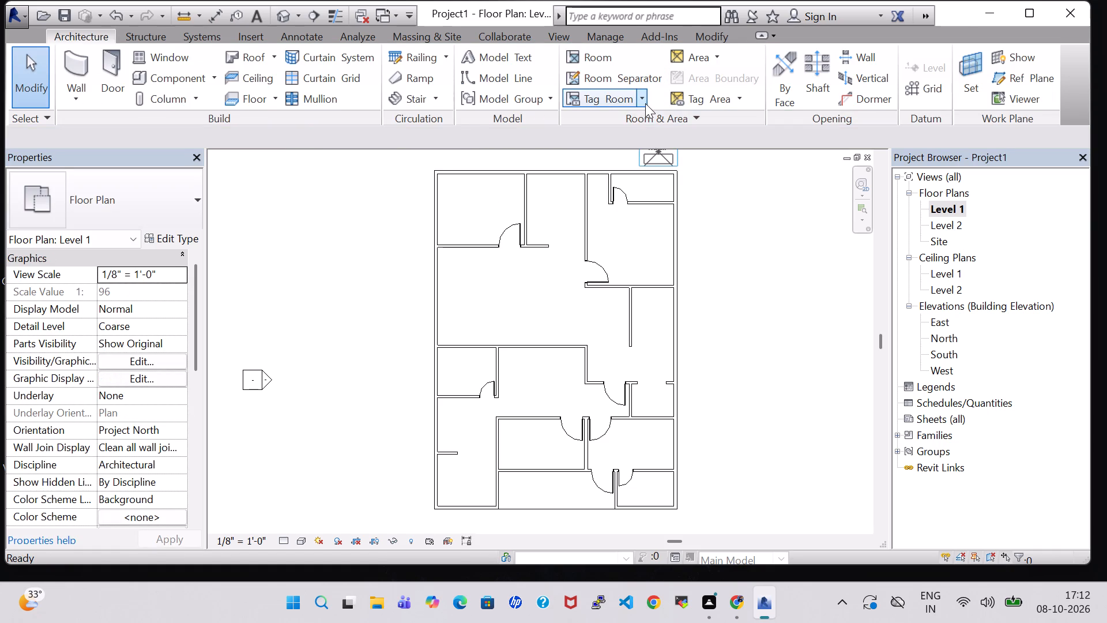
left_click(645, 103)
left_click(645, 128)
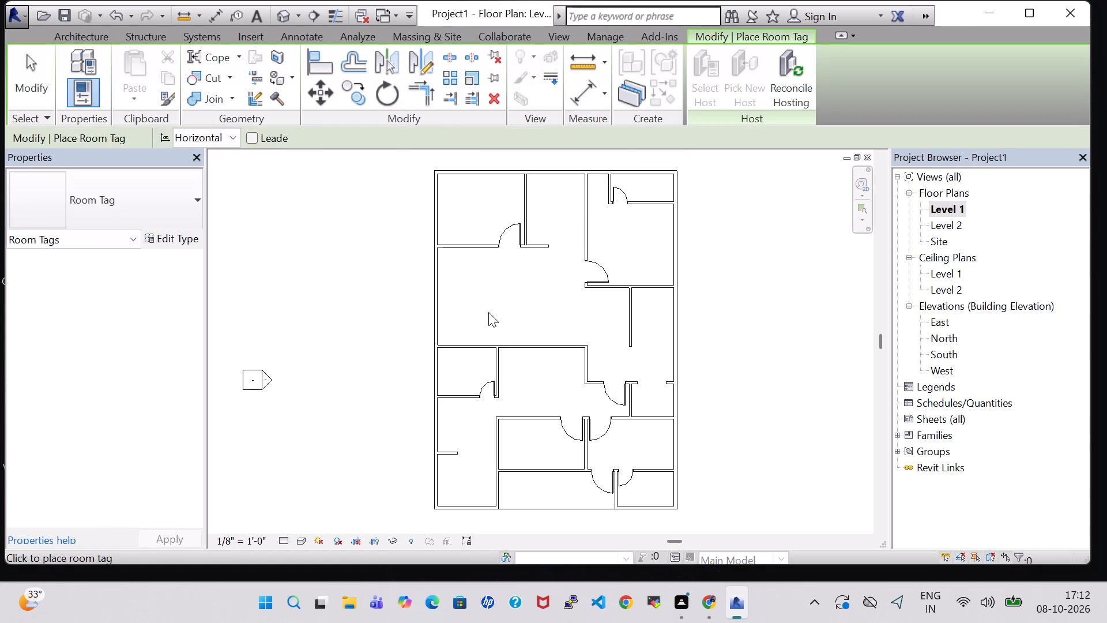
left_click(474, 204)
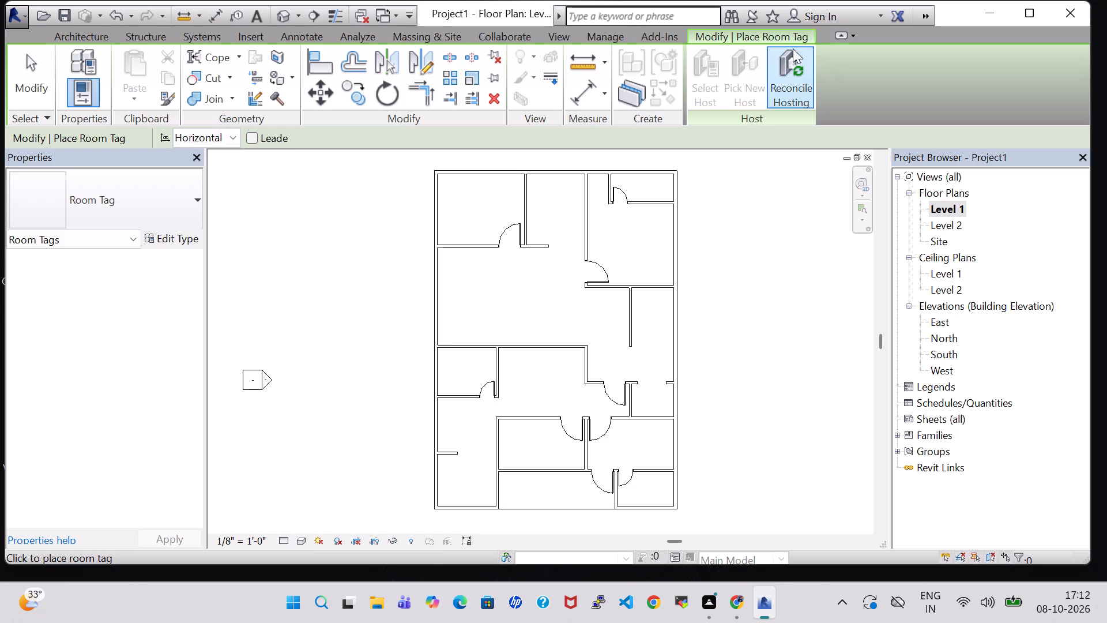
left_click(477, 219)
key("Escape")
Place tagged rooms in the upper-left, small top-right, upper-right and small middle-left rooms, plus two in the L-shaped lower-left space.
left_click(611, 48)
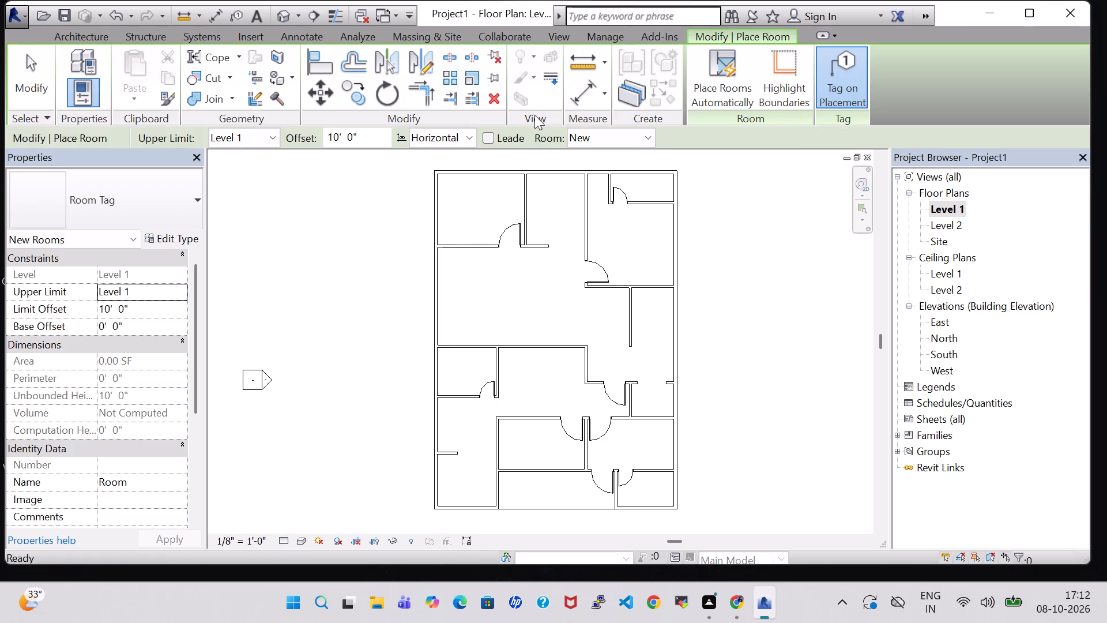
left_click(482, 205)
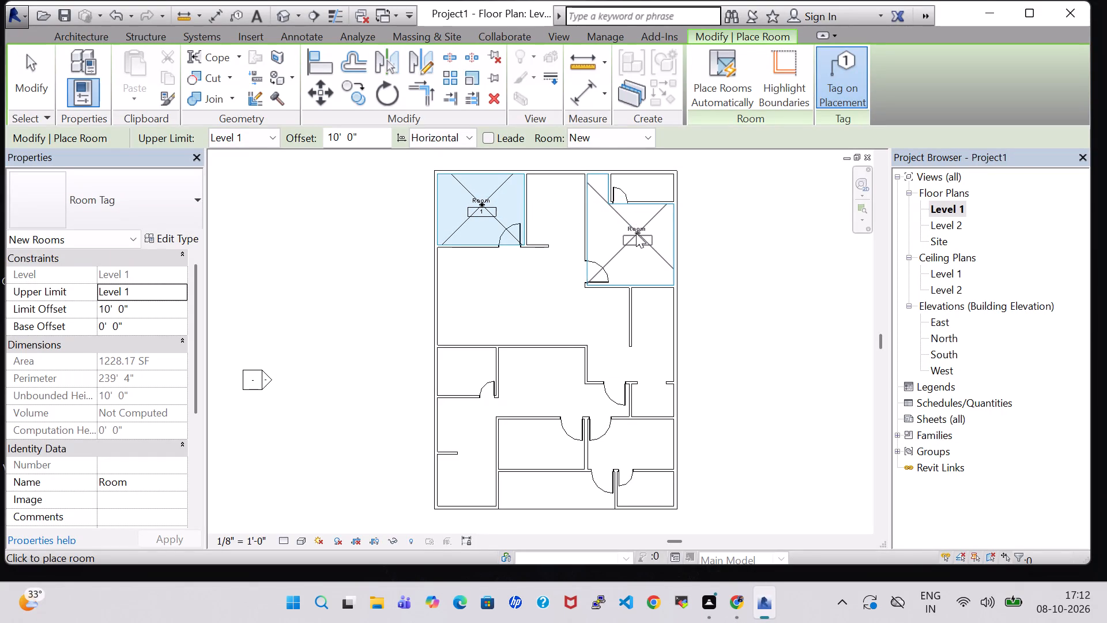
left_click(649, 183)
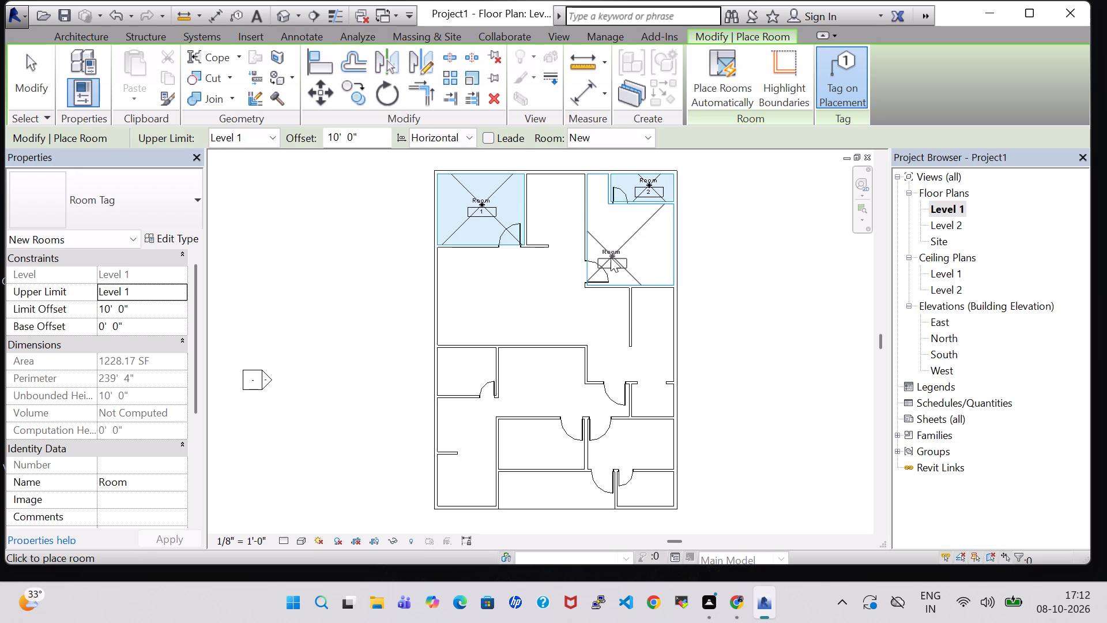
left_click(630, 244)
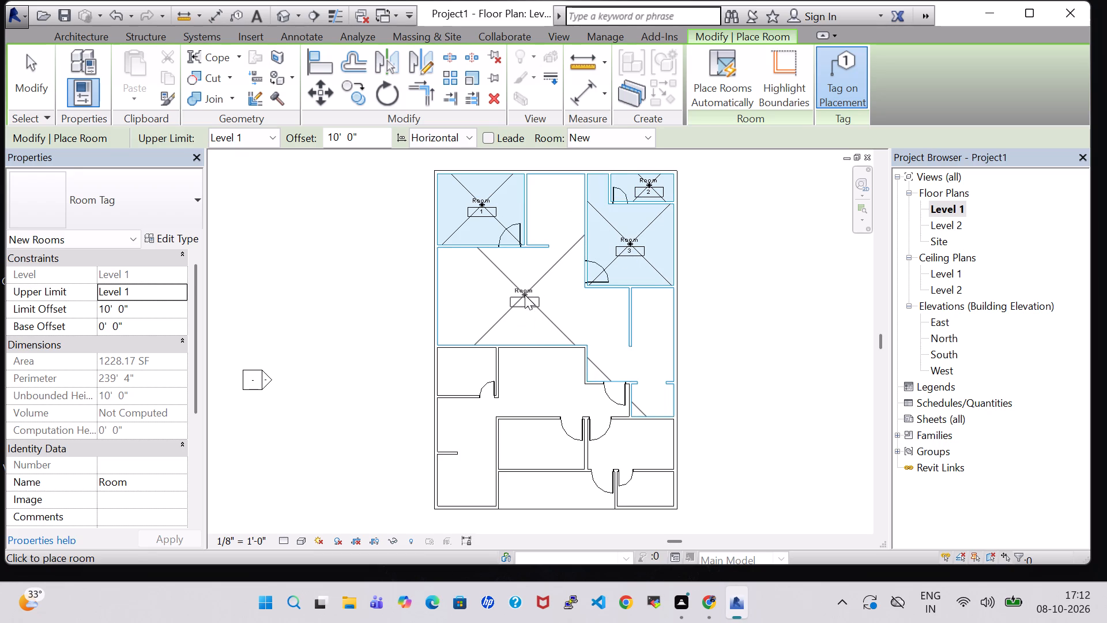
left_click(465, 366)
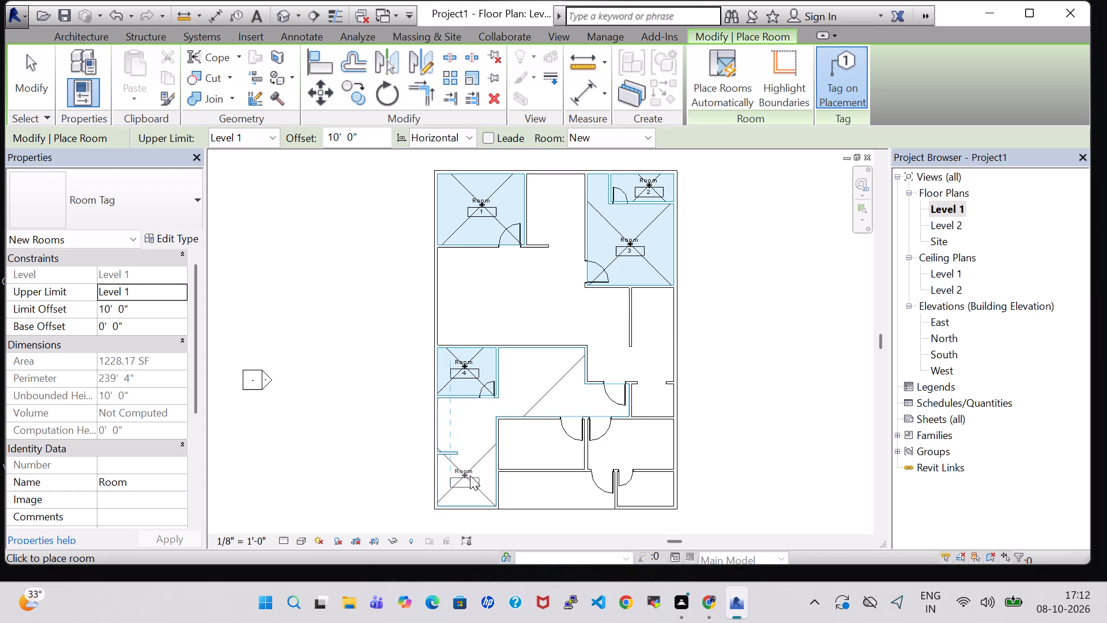
left_click(470, 475)
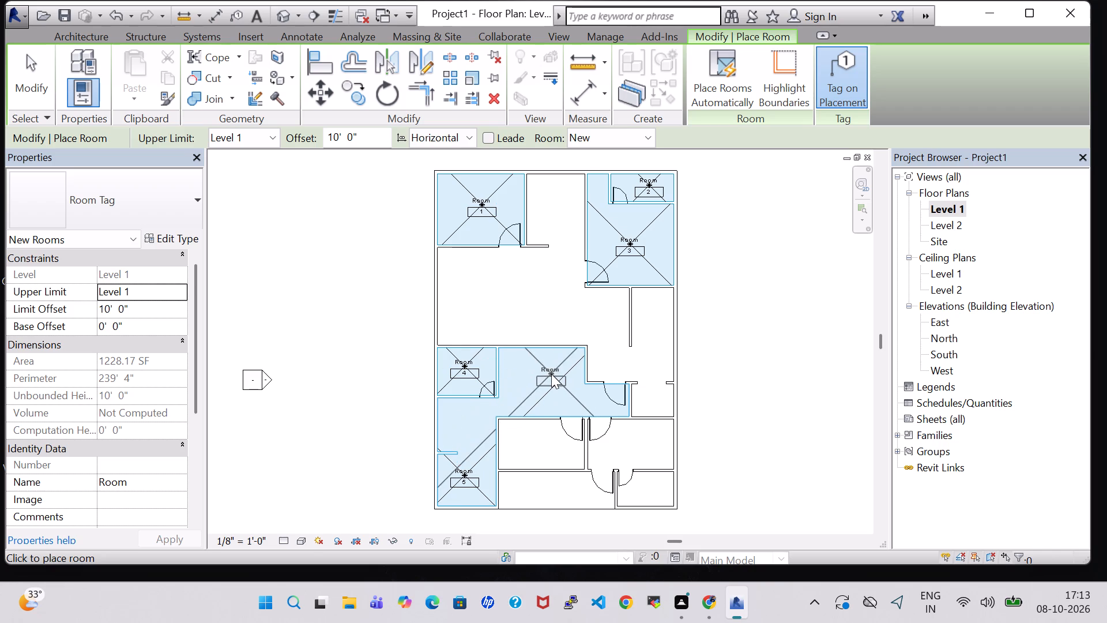
left_click(546, 377)
left_click(976, 544)
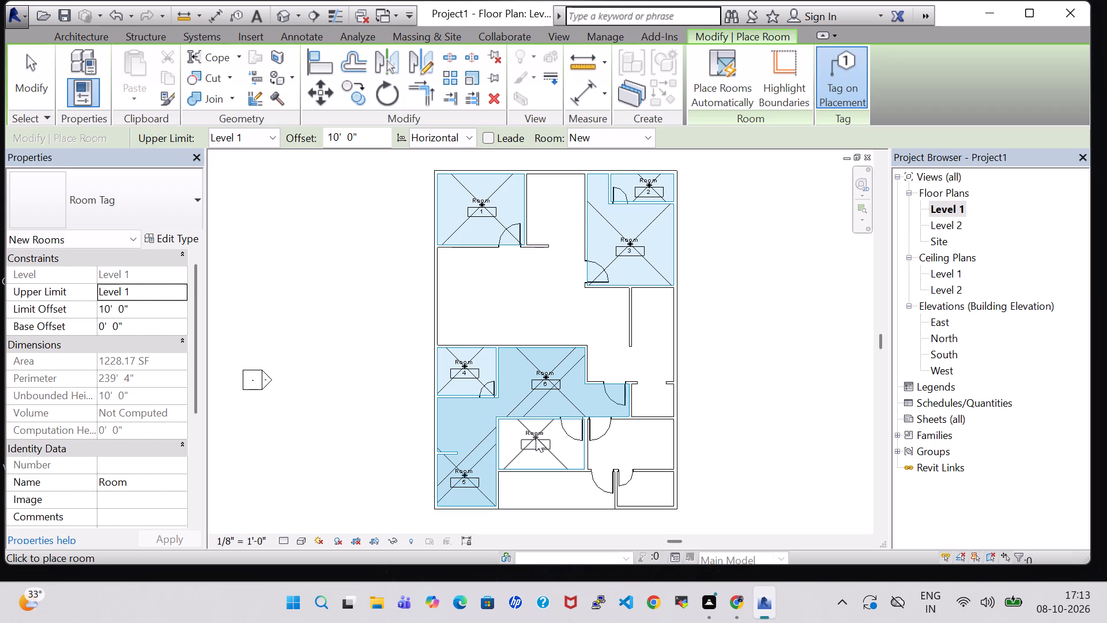
Place tagged rooms in the four enclosed lower rooms and in the small open room on the right side above them.
left_click(536, 437)
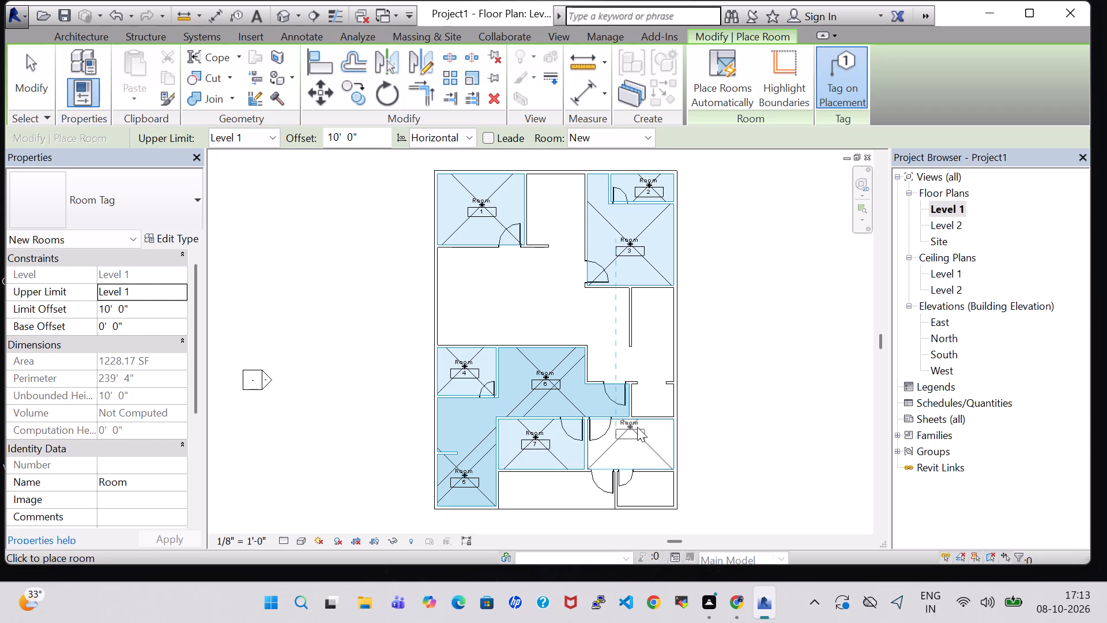
left_click(637, 427)
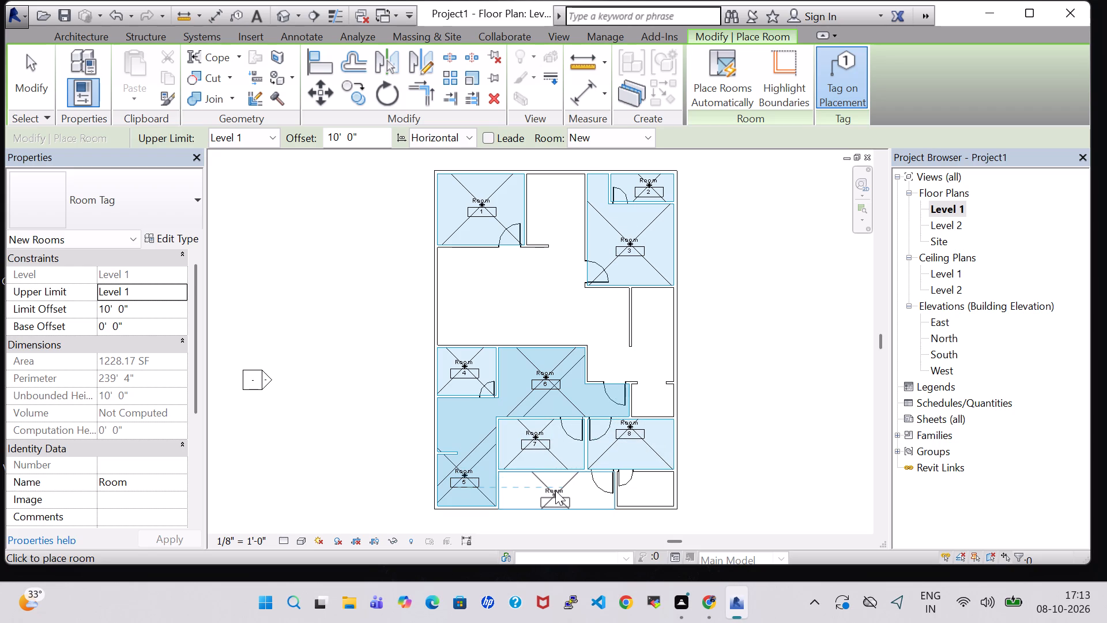
left_click(555, 490)
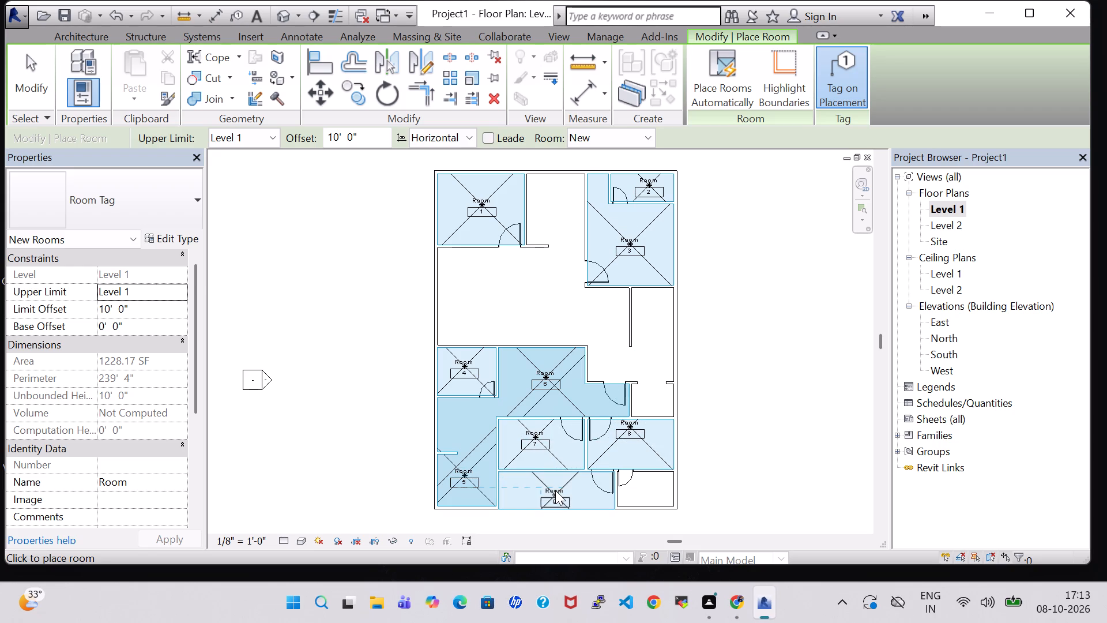
left_click(649, 484)
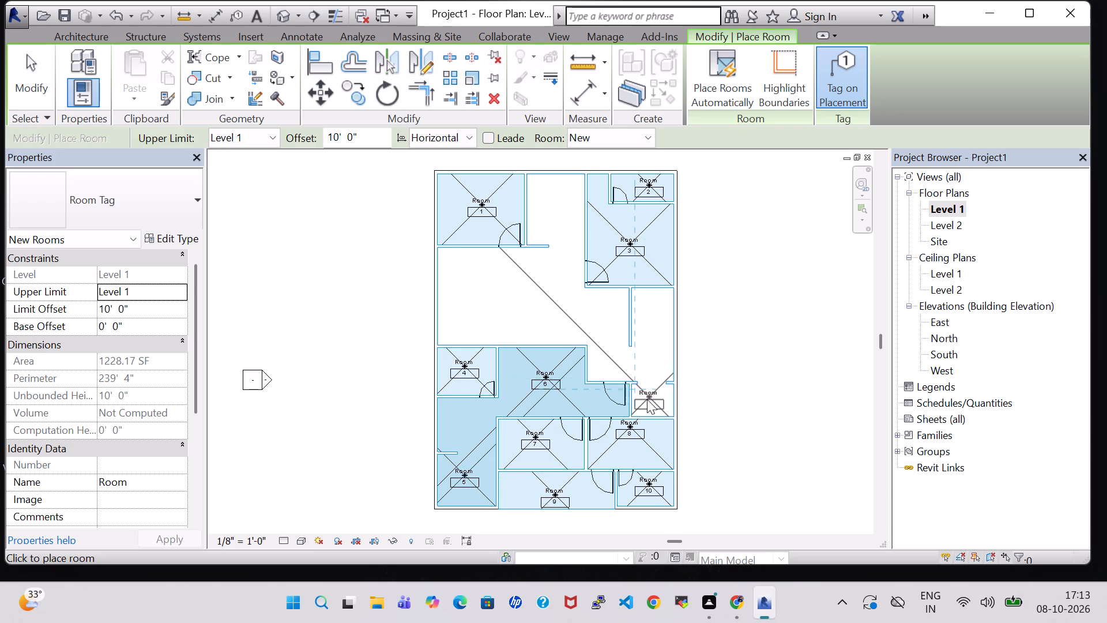
left_click(647, 399)
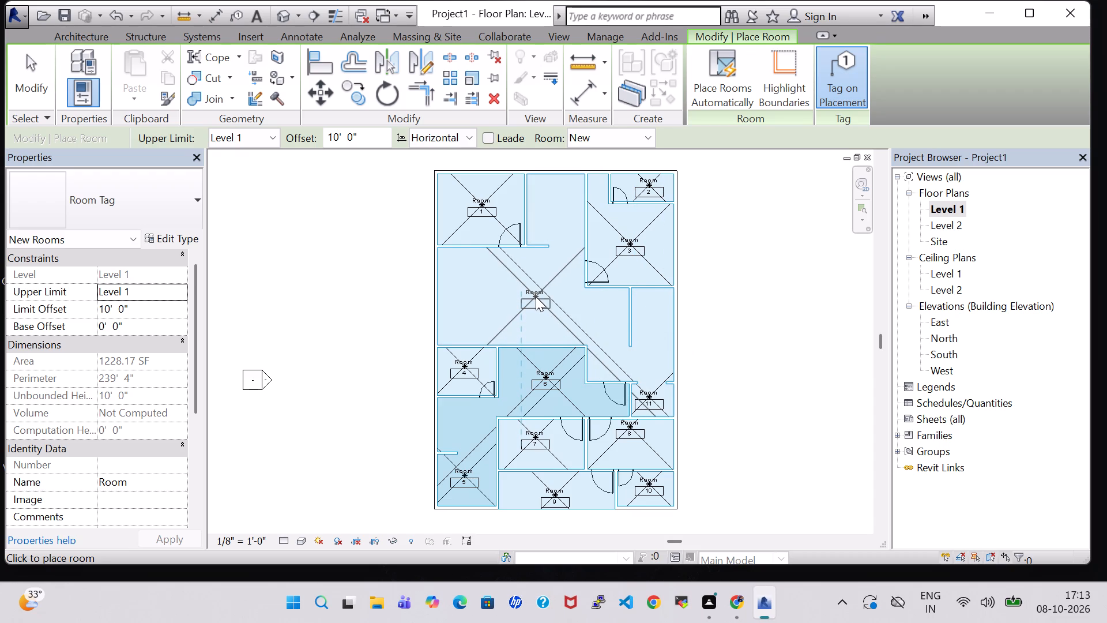
key("Escape")
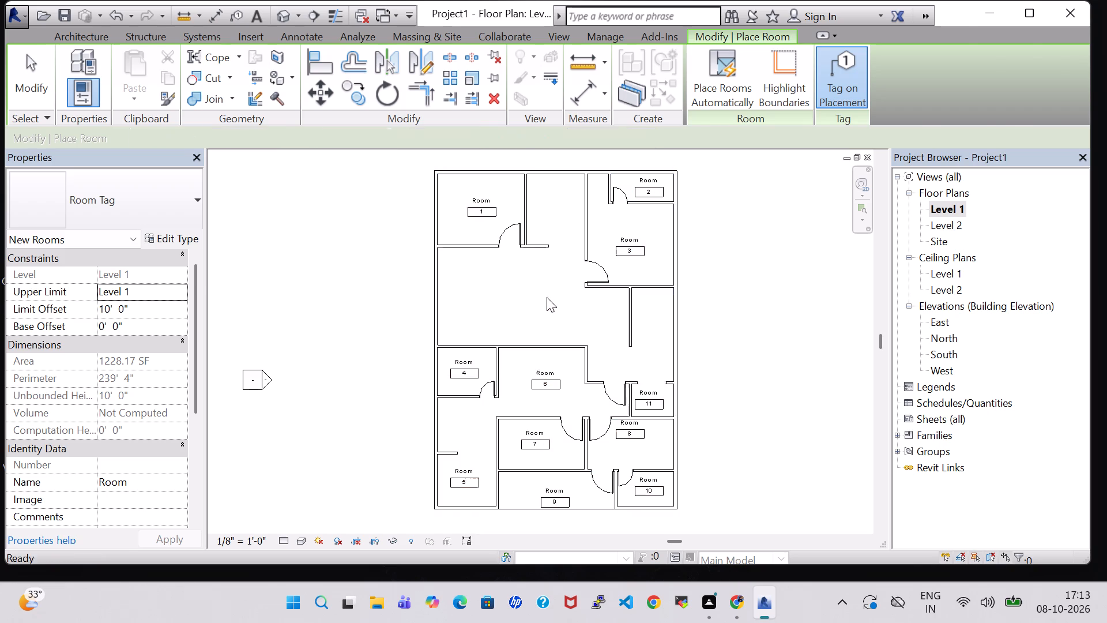
key("Escape")
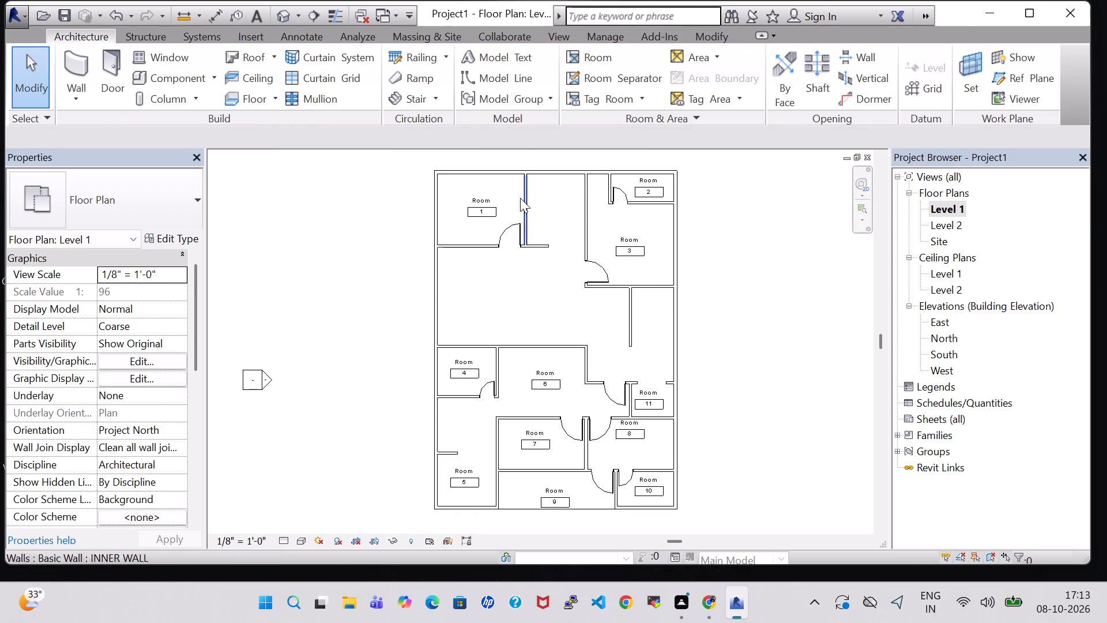
Turn off Show Room Number in the Room Tag type properties.
left_click(497, 197)
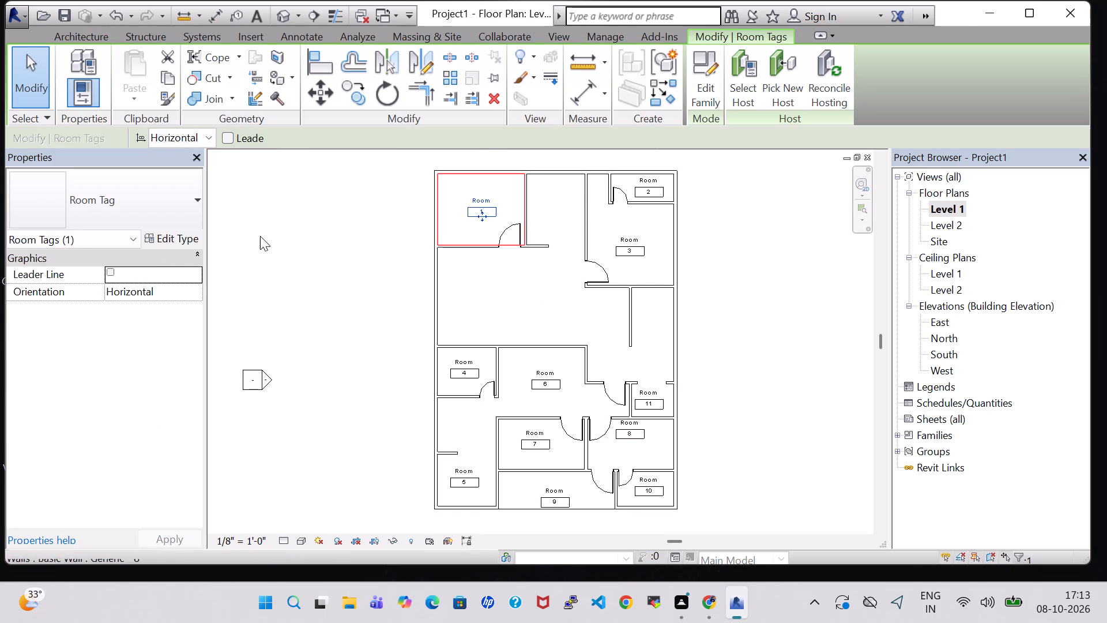
left_click(161, 237)
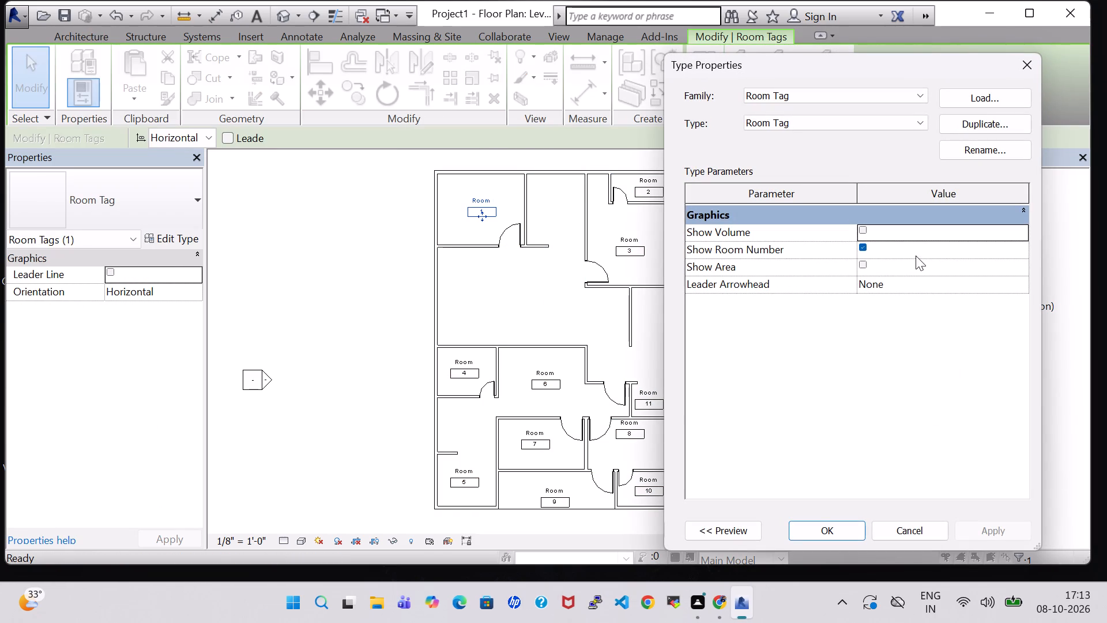
left_click(860, 246)
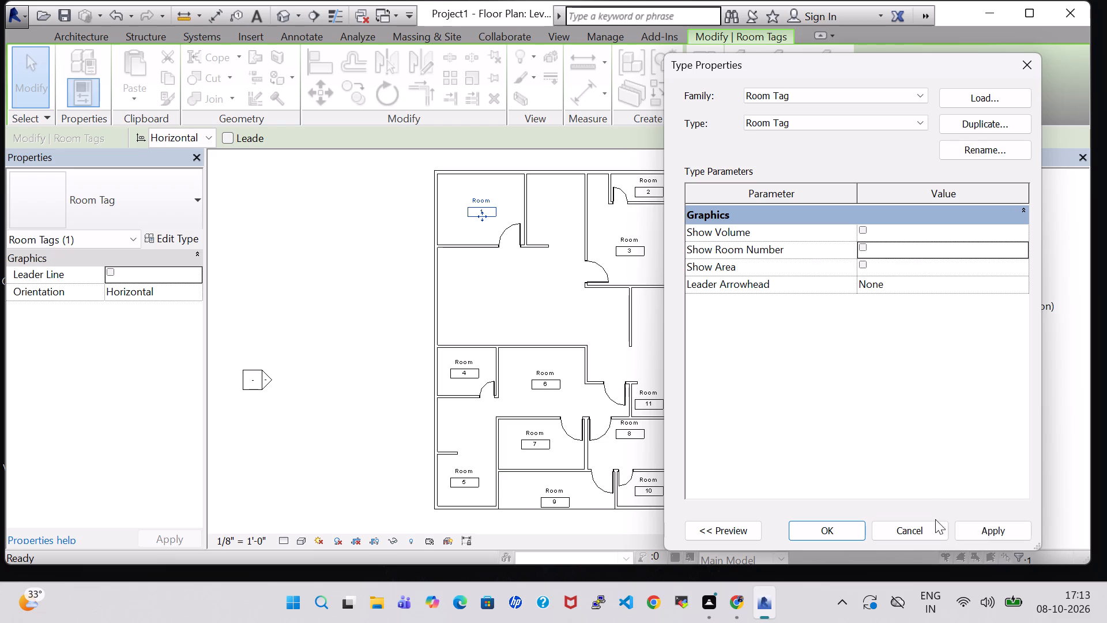
left_click(1008, 530)
left_click(830, 533)
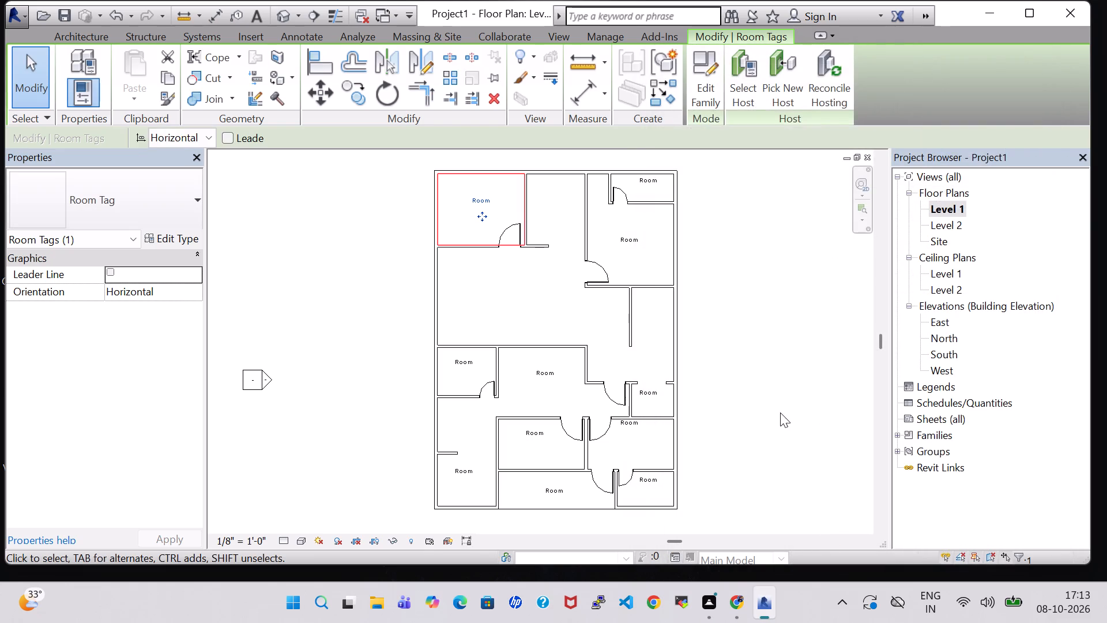
left_click(780, 412)
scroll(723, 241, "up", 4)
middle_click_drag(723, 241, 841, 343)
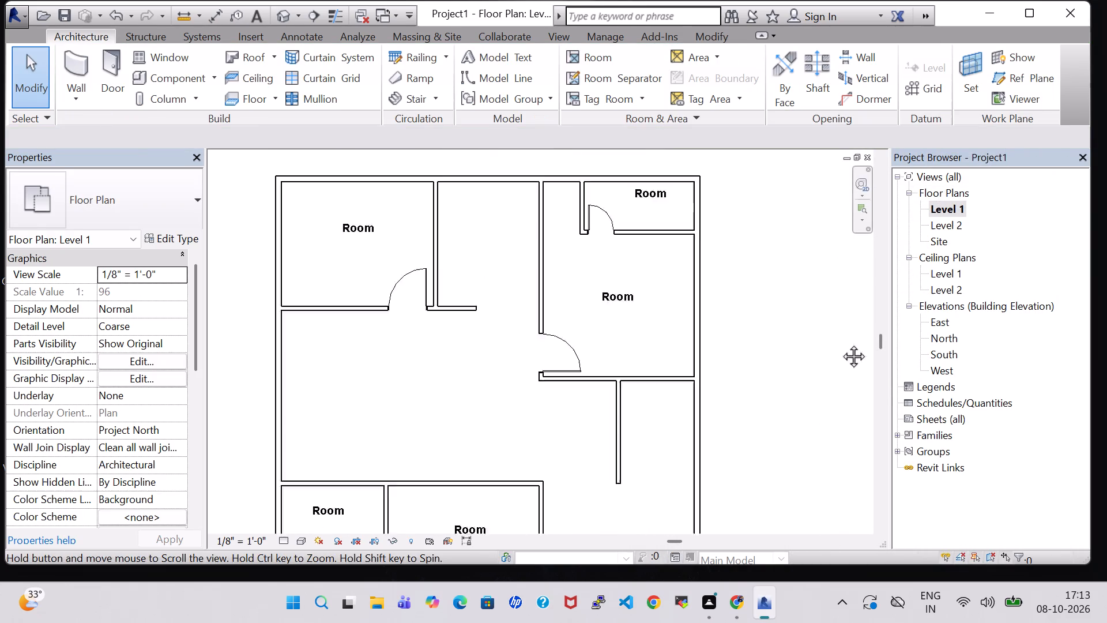
Rename the upper-left room's tag to BED ROOM.
middle_click_drag(841, 343, 881, 373)
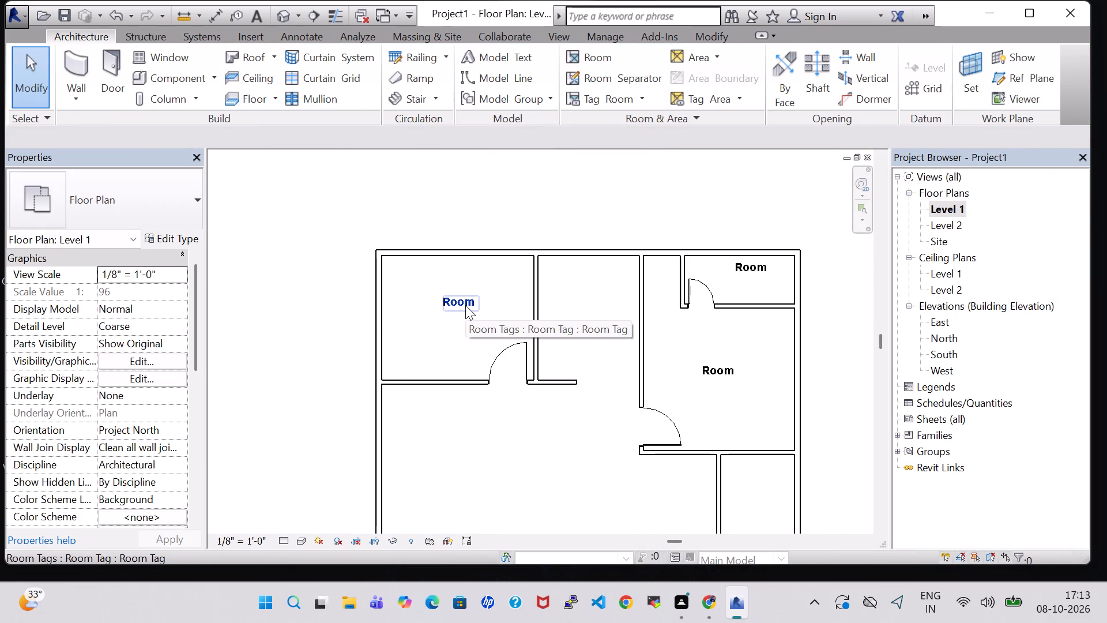
double_click(465, 305)
key("BackSpace")
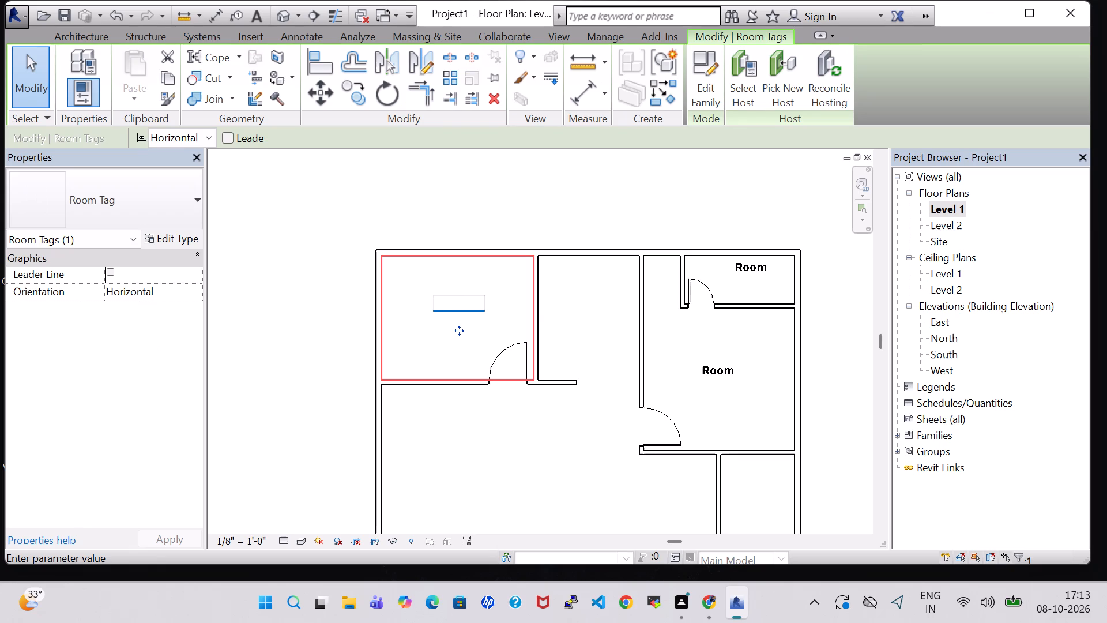
type("BED ROOM")
key("Return")
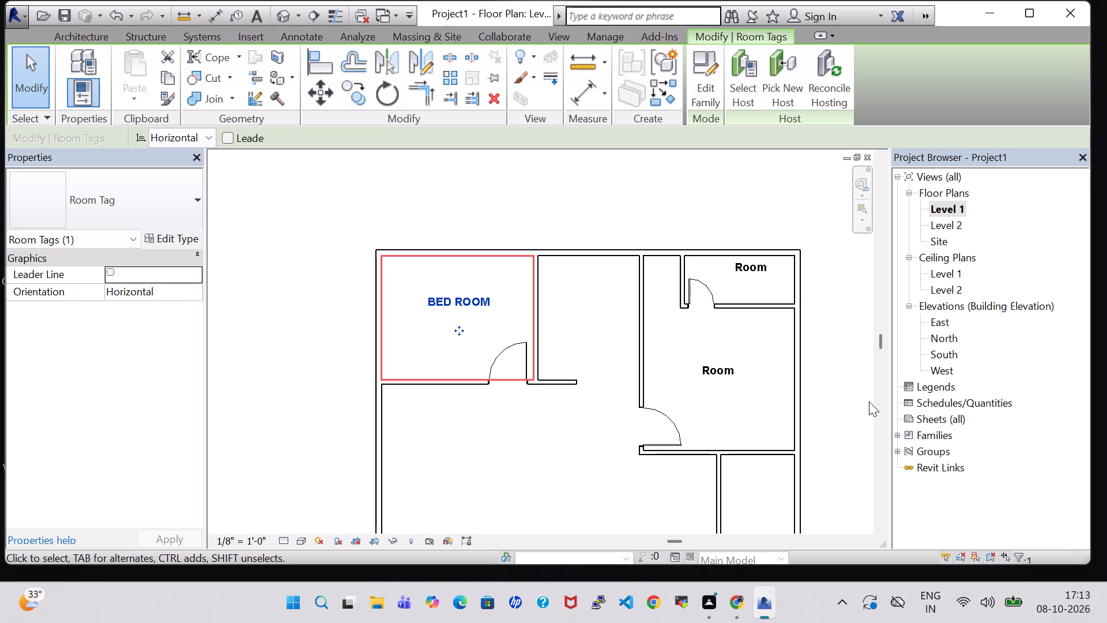
Rename the small top-right room's tag to TOILET.
left_click(772, 269)
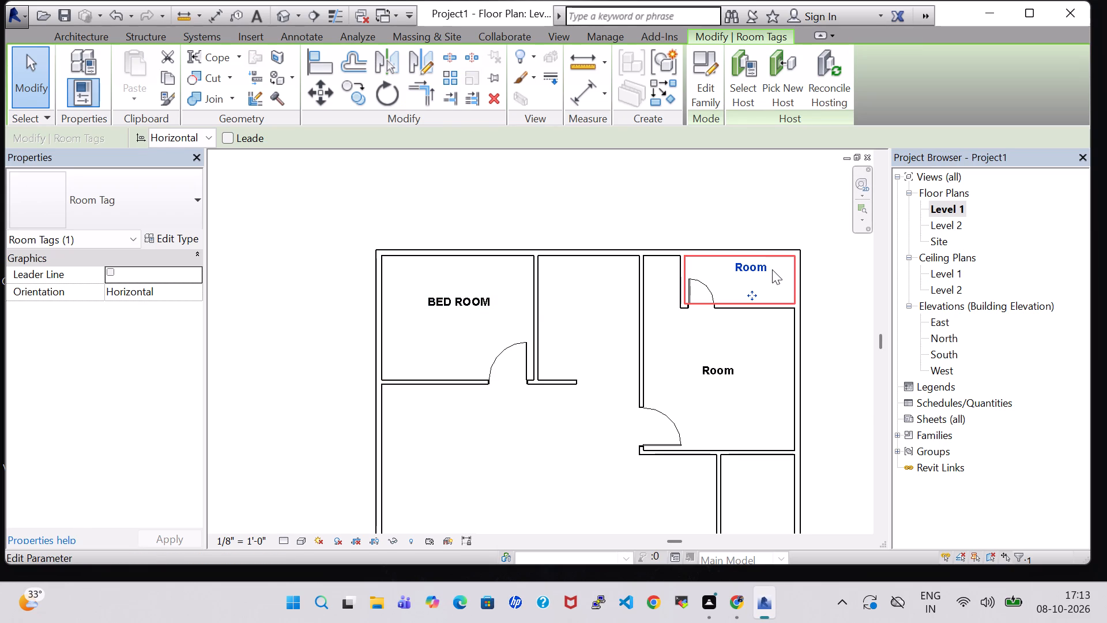
left_click(772, 269)
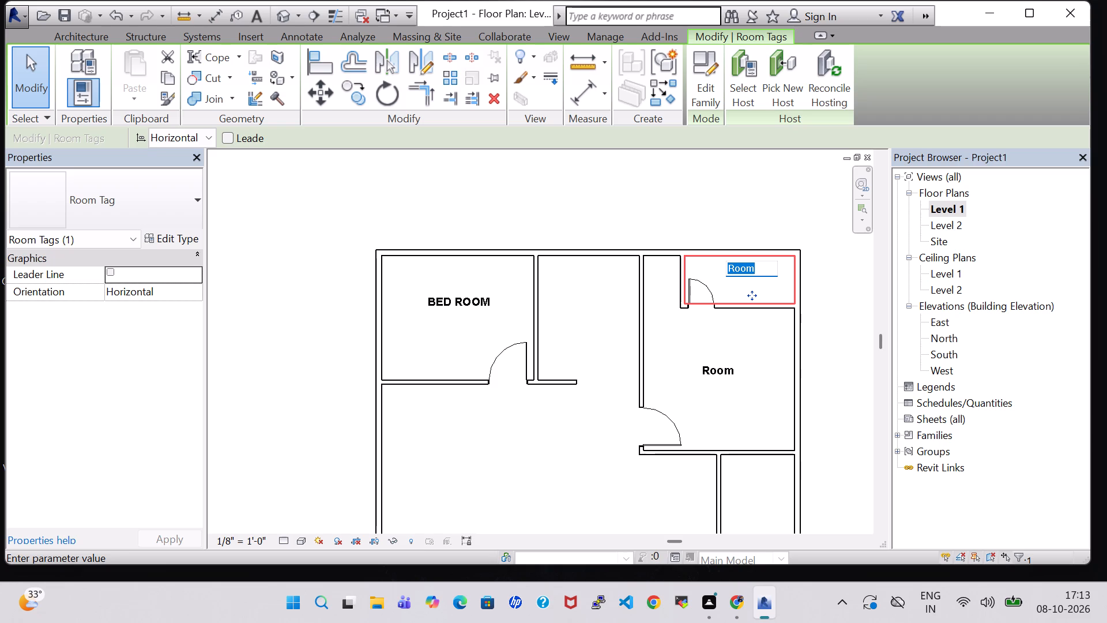
key("BackSpace")
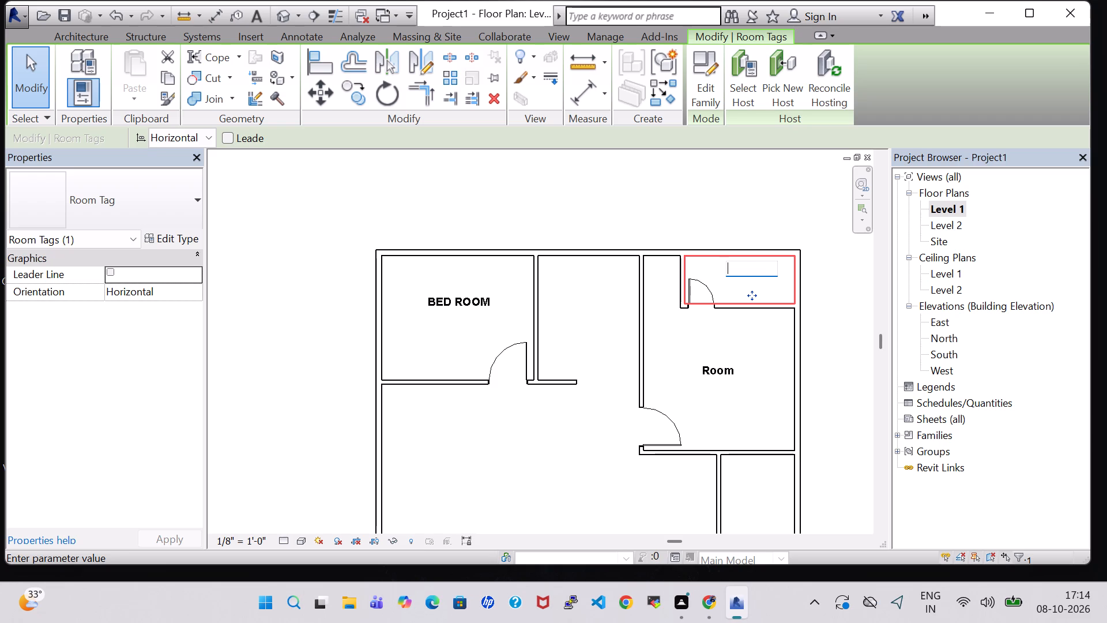
type("TOILET")
key("Return")
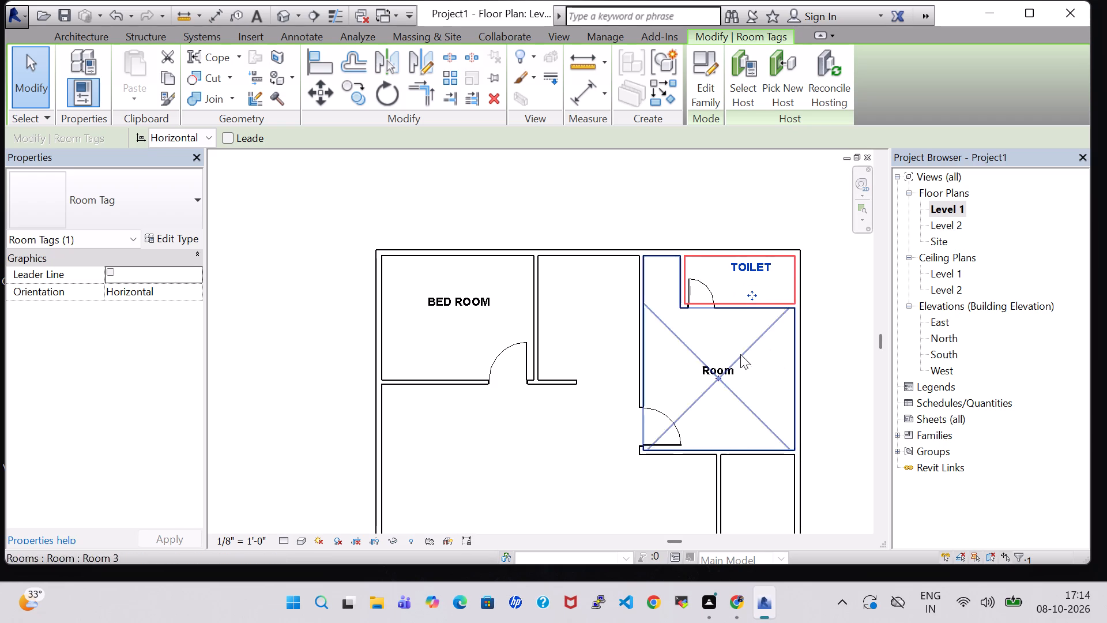
Rename the upper-right room below the top-right toilet to BED ROOM.
left_click(729, 362)
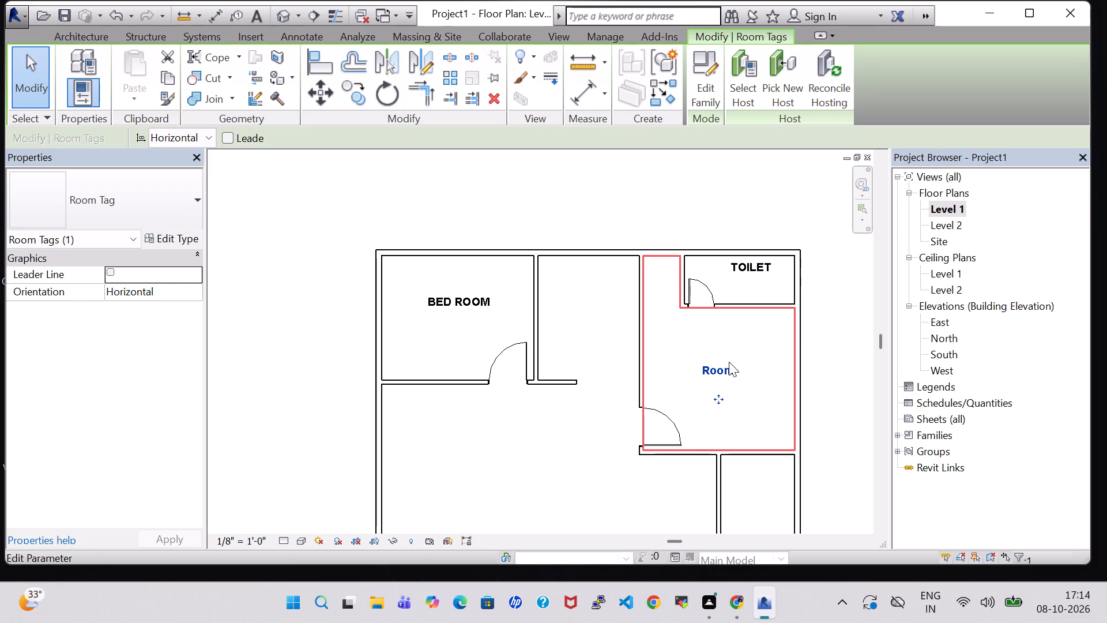
left_click(729, 362)
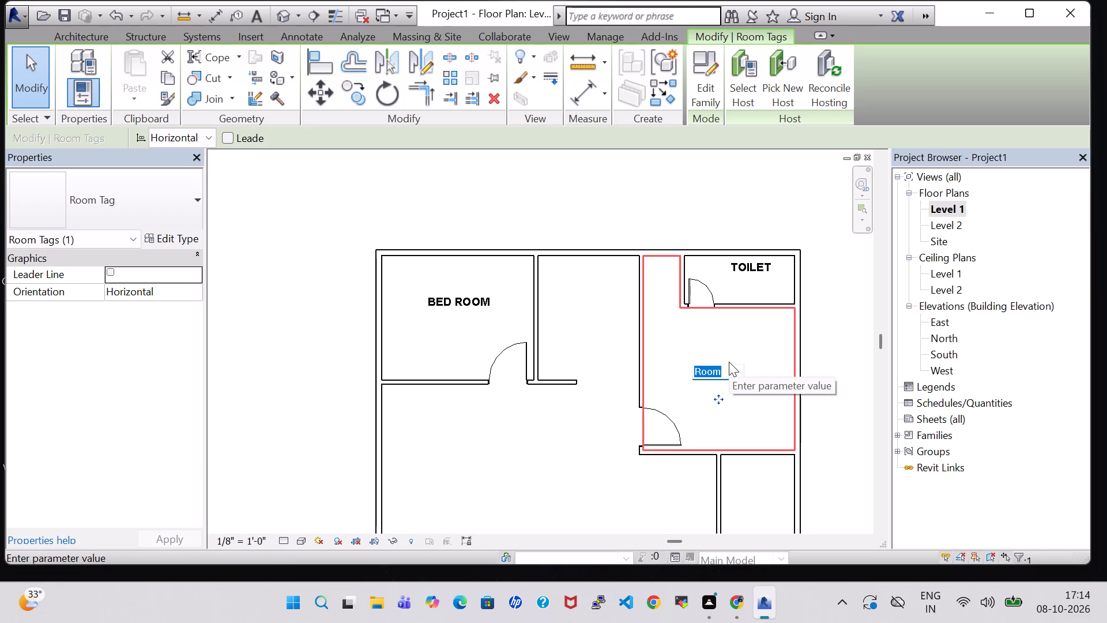
key("BackSpace")
type("BED ROOM")
key("Return")
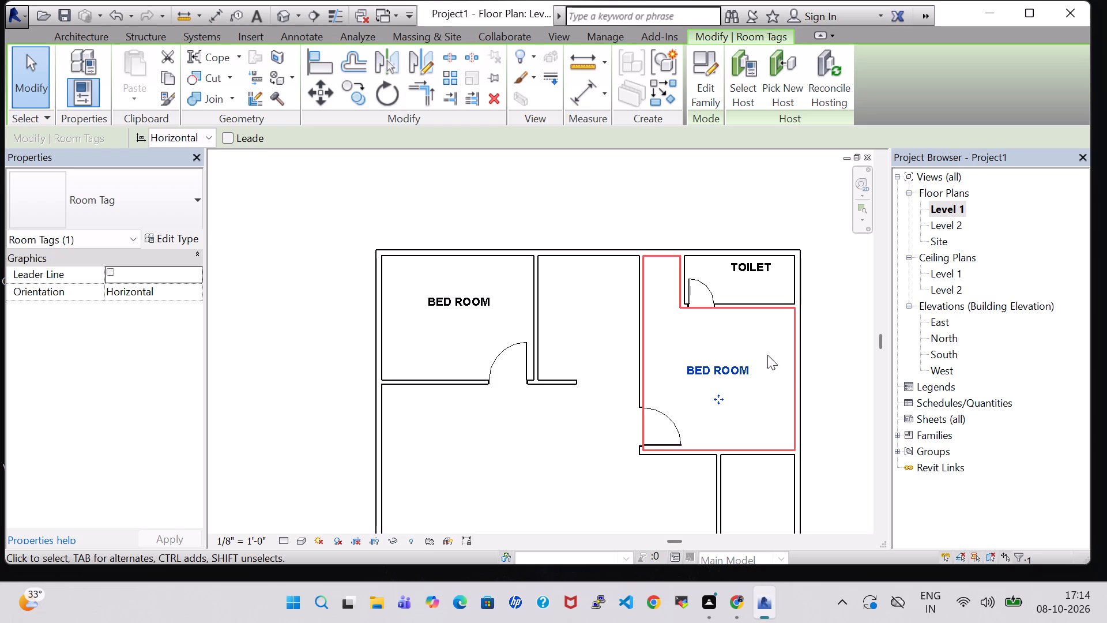
Rename the small enclosed middle-left room's tag to TOILET.
scroll(607, 349, "down", 2)
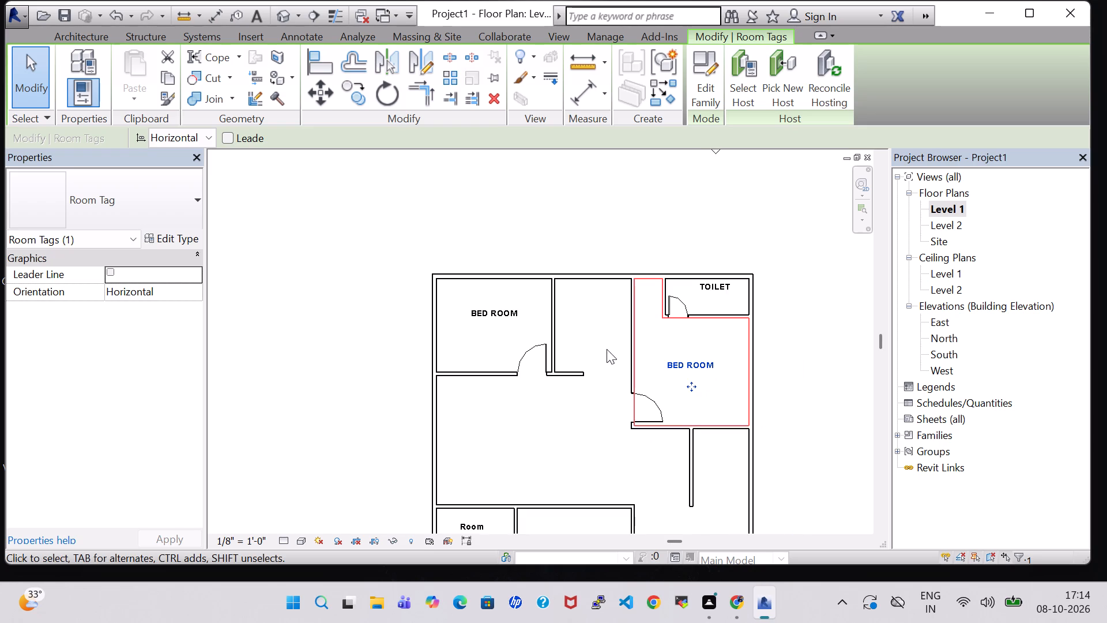
scroll(607, 349, "down", 1)
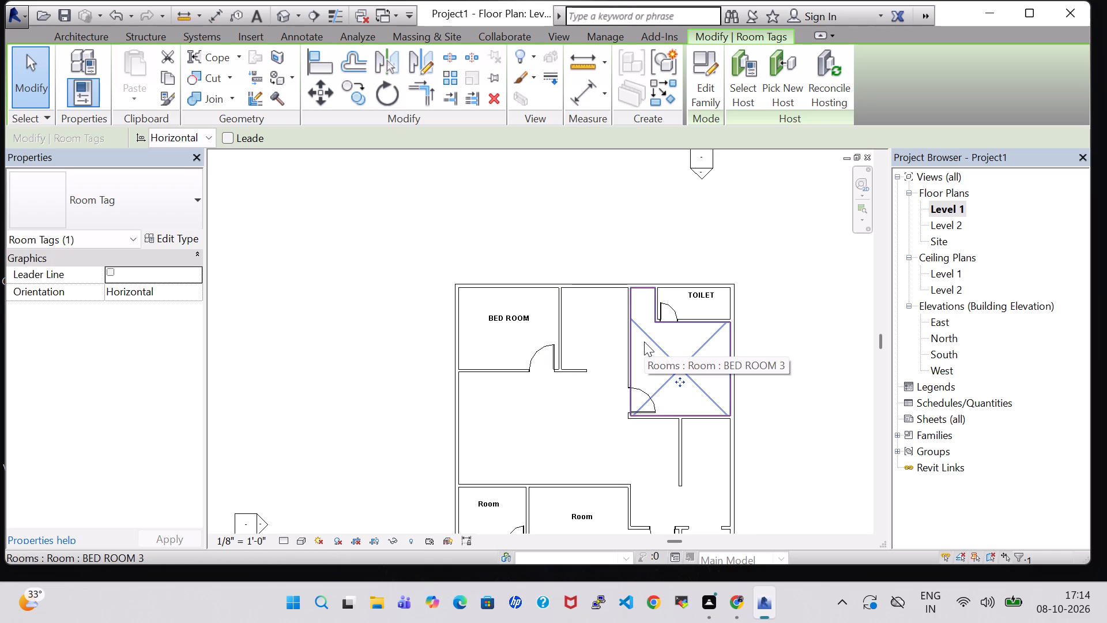
middle_click_drag(800, 397, 789, 322)
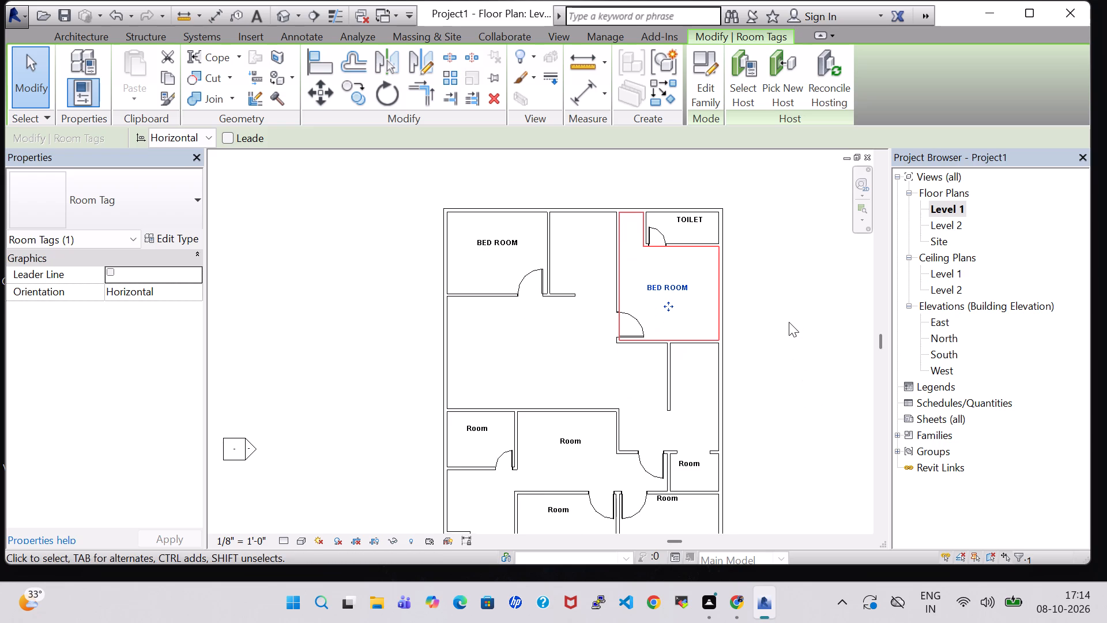
double_click(482, 423)
key("BackSpace")
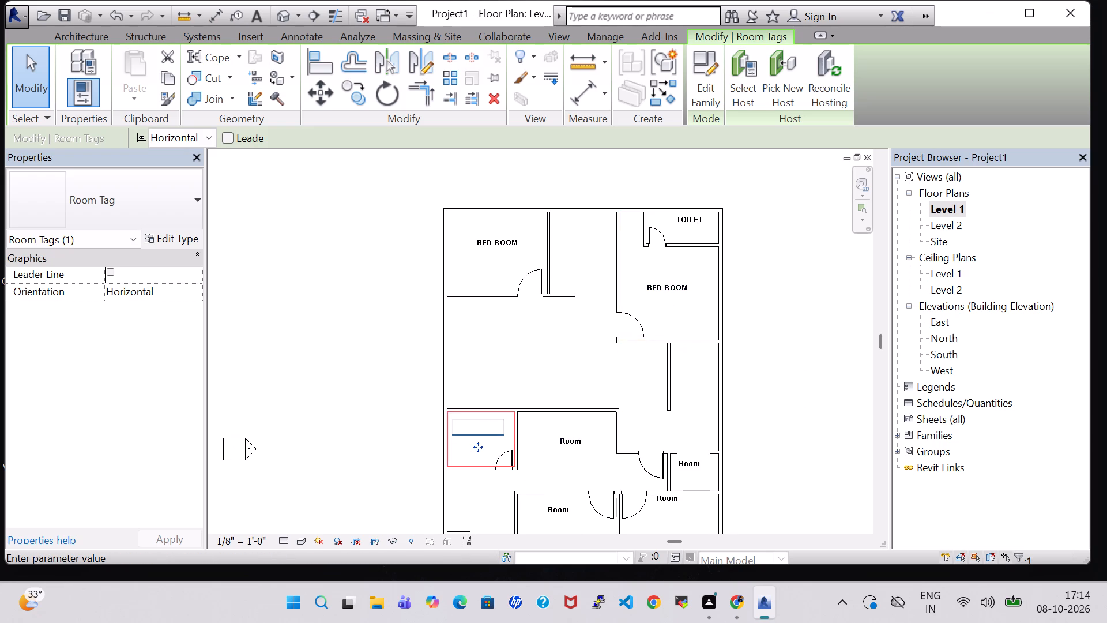
type("TI")
key("BackSpace")
type("OILET")
key("Return")
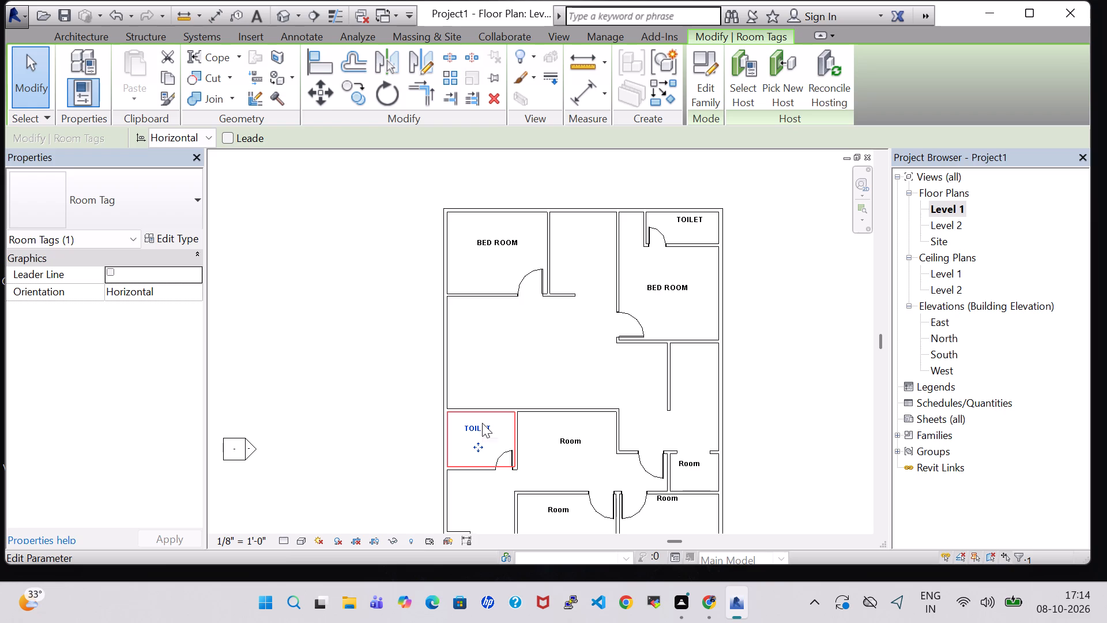
Rename the room tag just east of the middle-left toilet to DRAWING HALL.
left_click(560, 438)
left_click(565, 438)
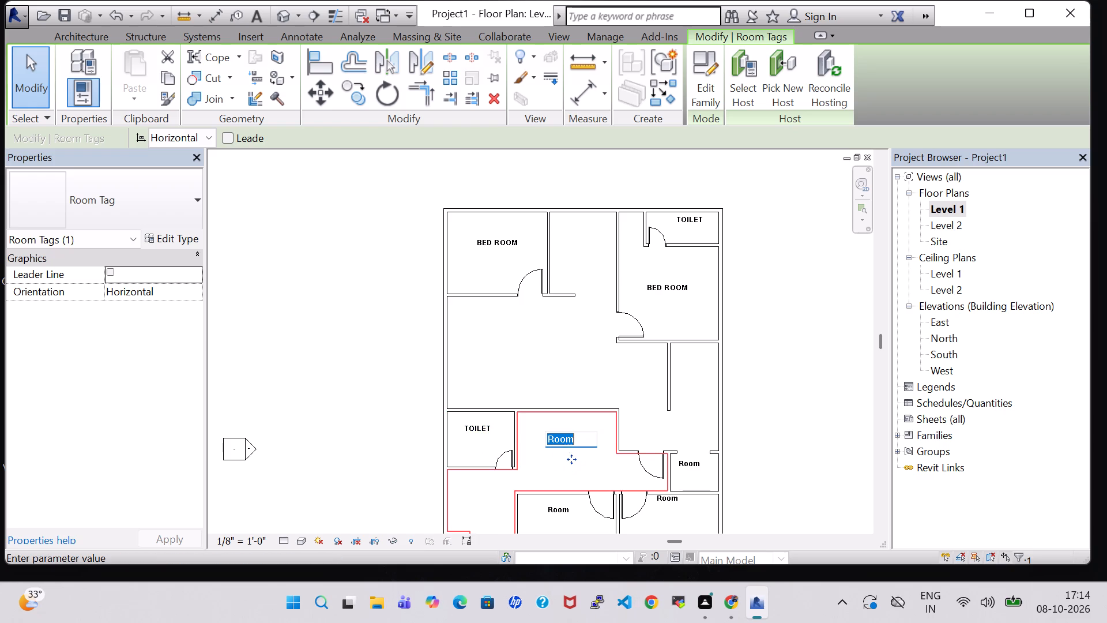
key("BackSpace")
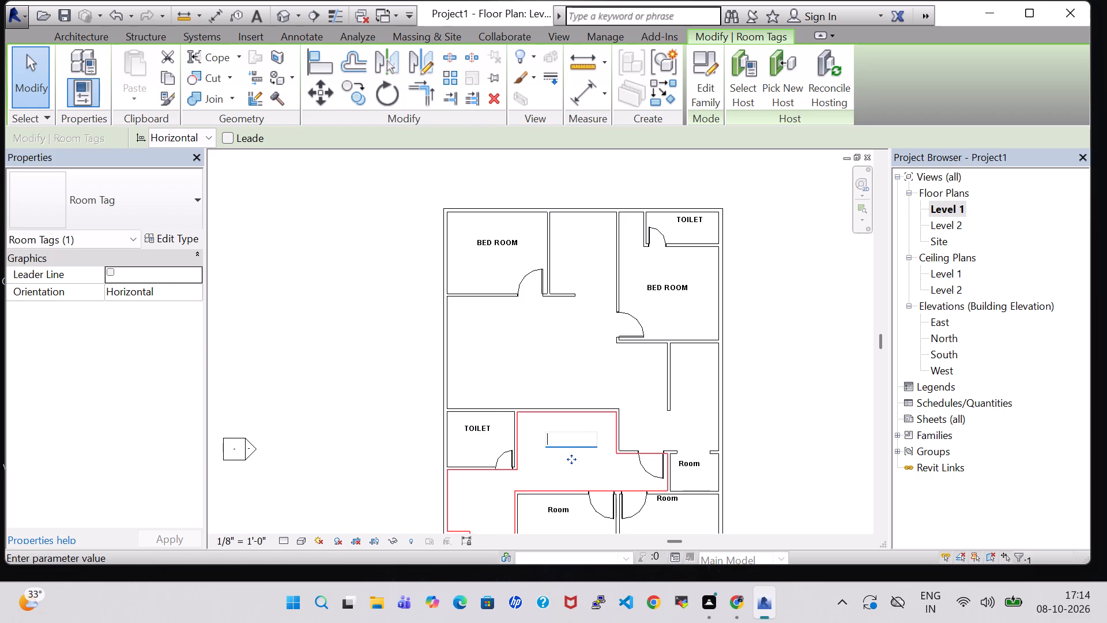
type("DRAWING")
key("space")
type("HALL")
key("Return")
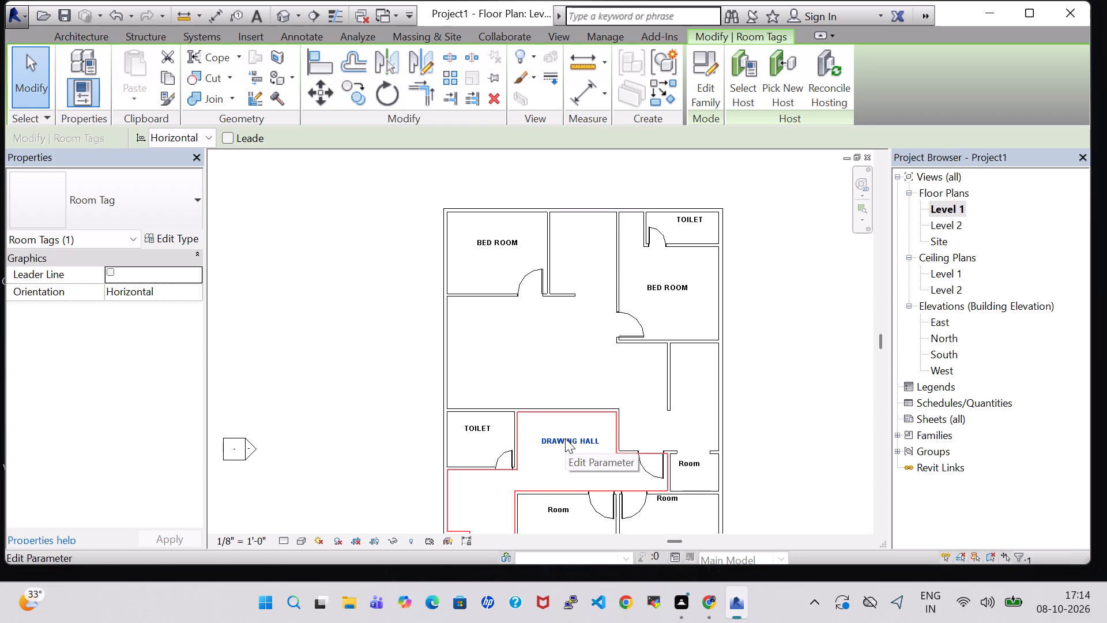
Rename the small open room on the plan's right side, east of the drawing hall, to LIFT and clear the selection.
double_click(700, 460)
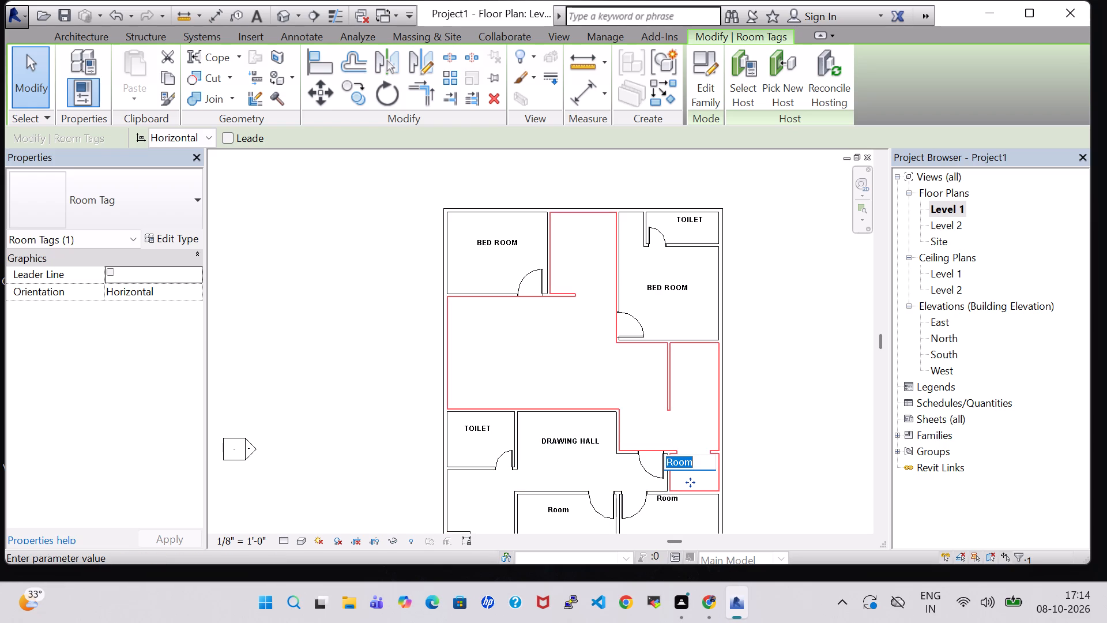
key("BackSpace")
type("LIFT")
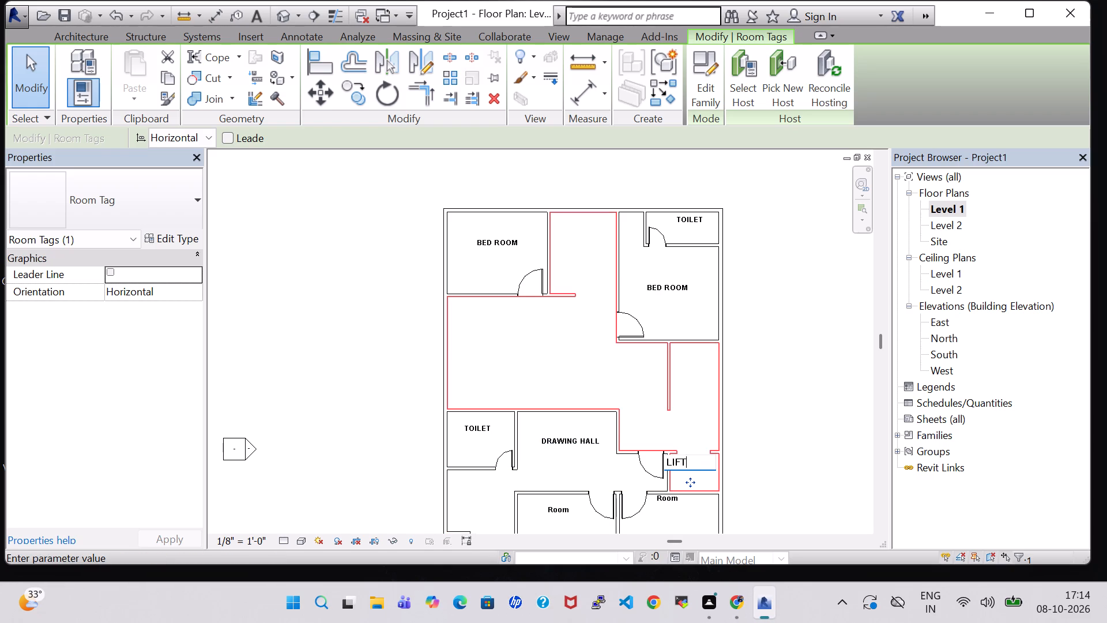
key("Return")
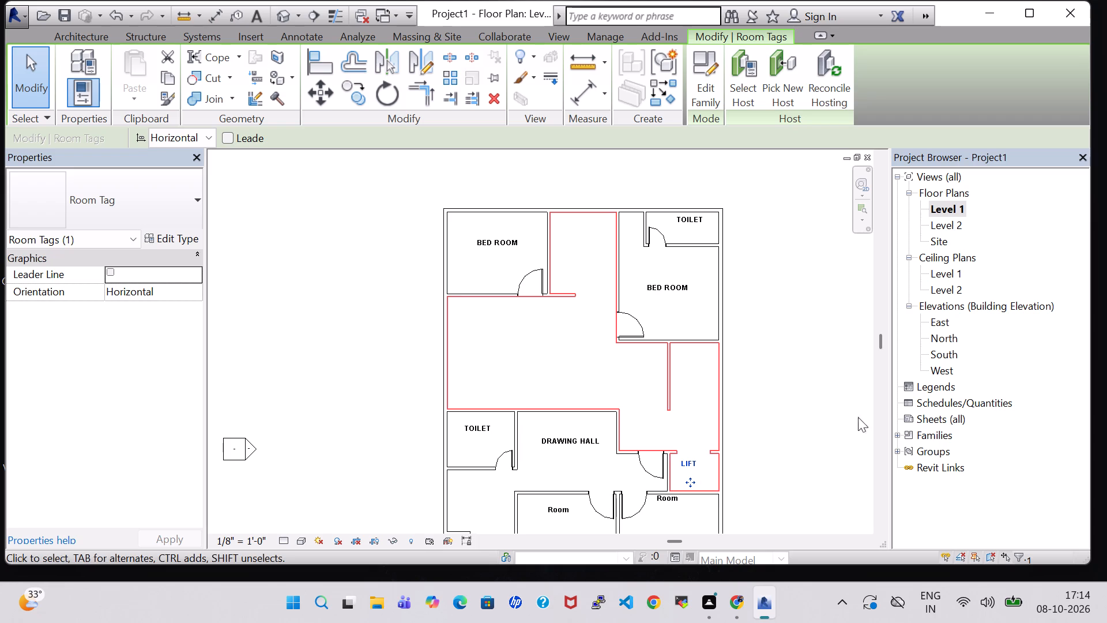
left_click_drag(804, 418, 812, 371)
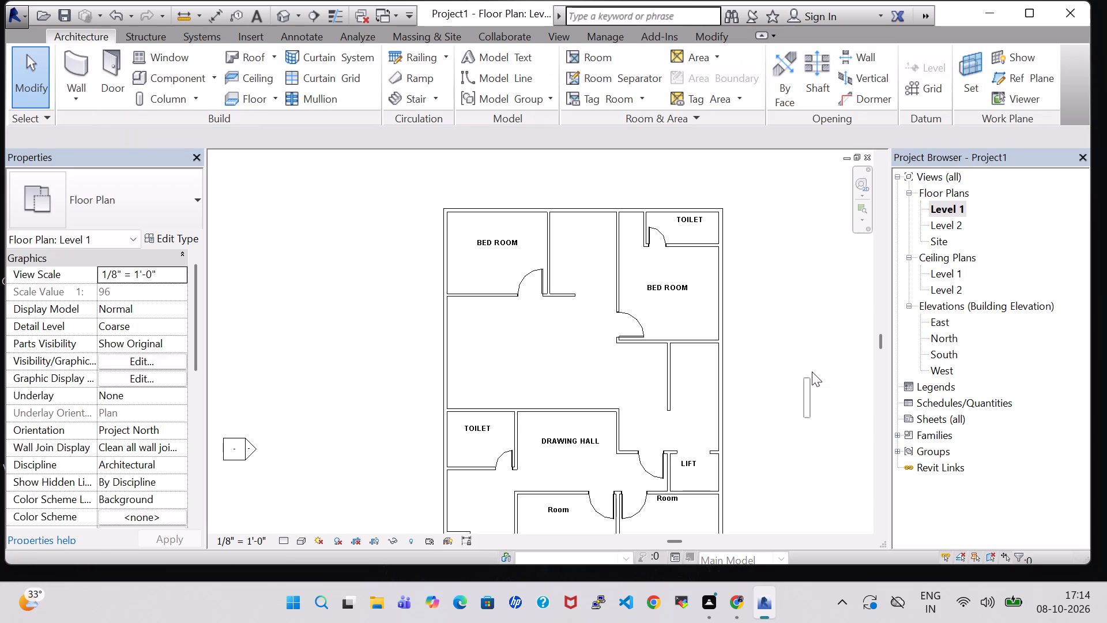
left_click_drag(812, 371, 812, 369)
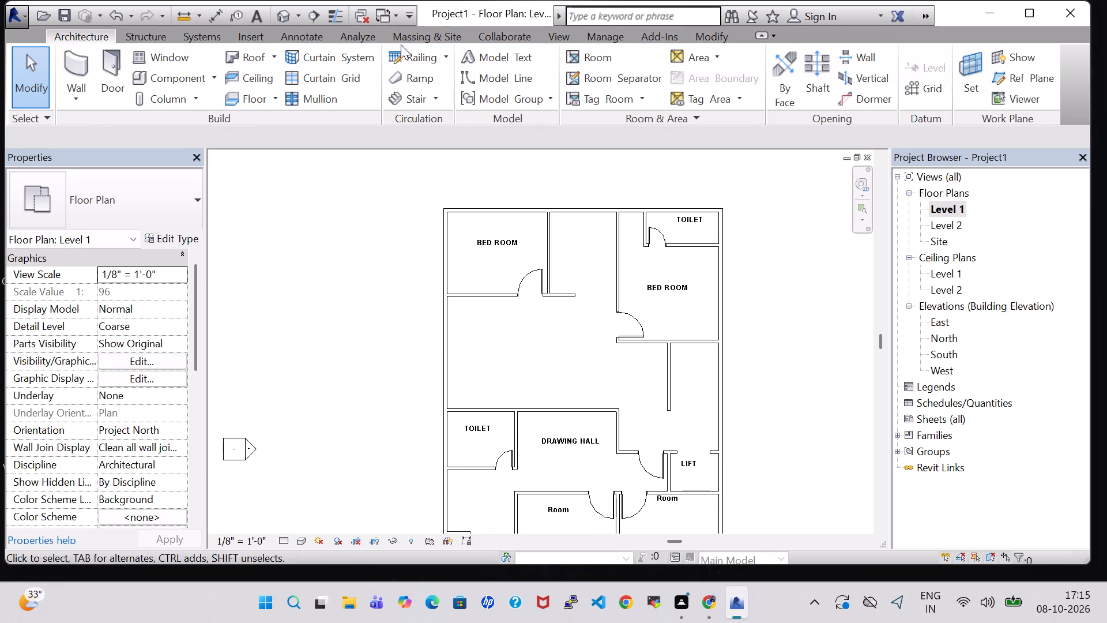
Place another tagged room in the drawing hall space, beside the door next to the lift.
left_click(581, 64)
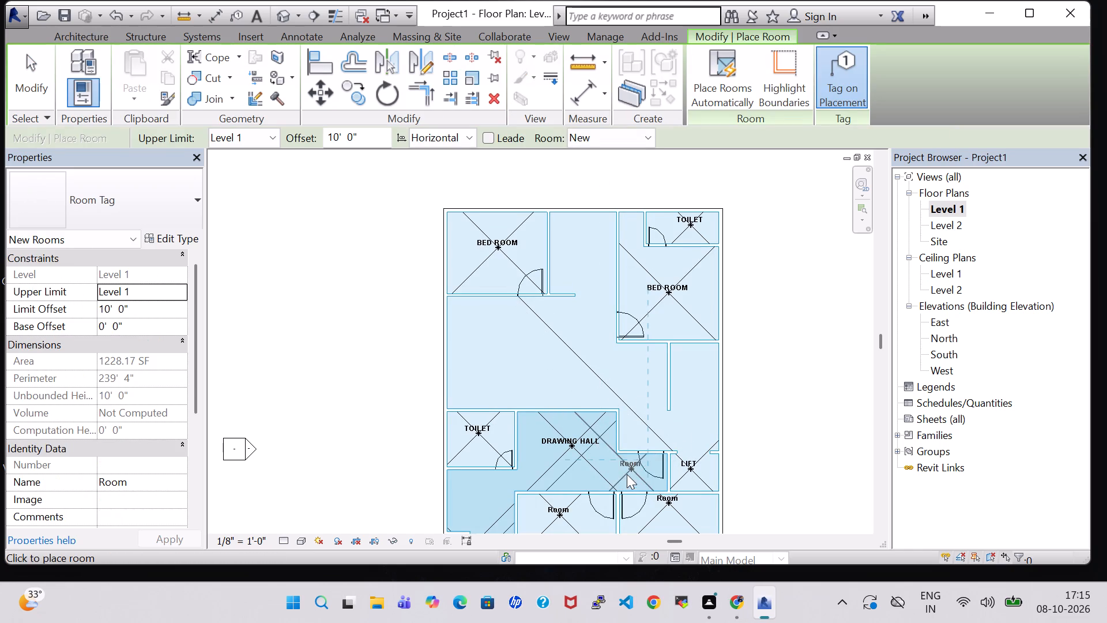
left_click(627, 483)
left_click(951, 543)
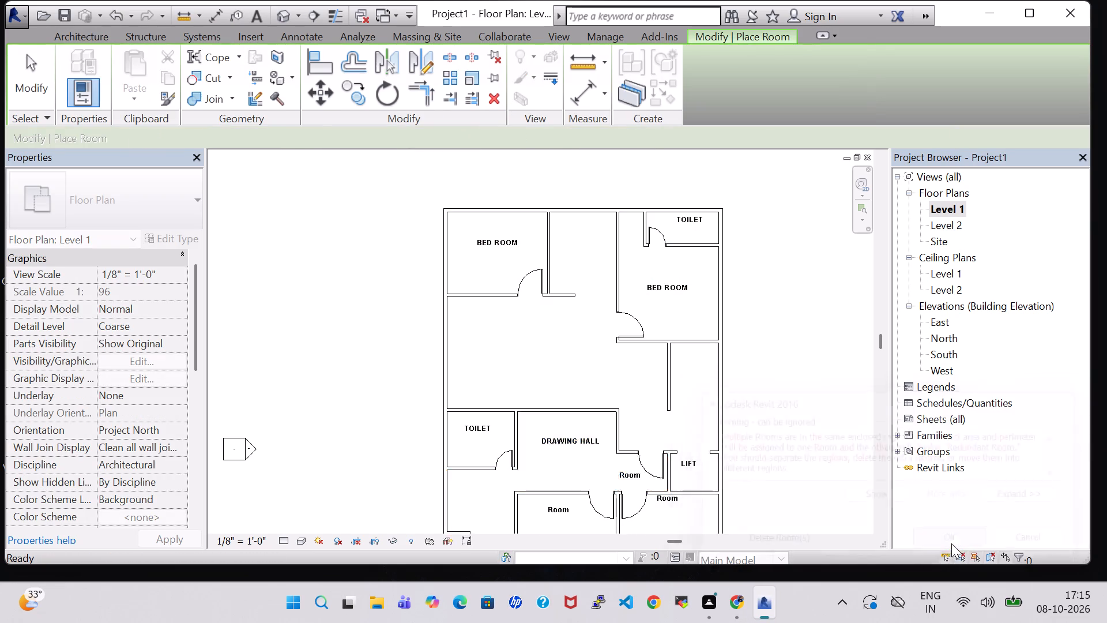
key("Escape")
key("Escape")
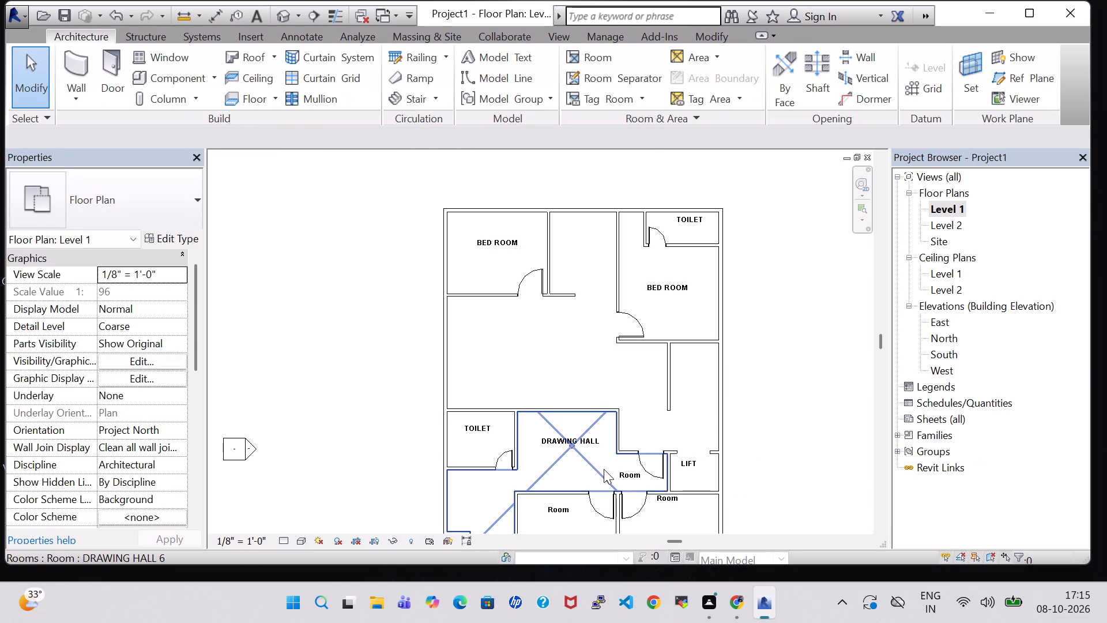
Rename the new room tag between the drawing hall and the lift to LOUNGE.
double_click(631, 477)
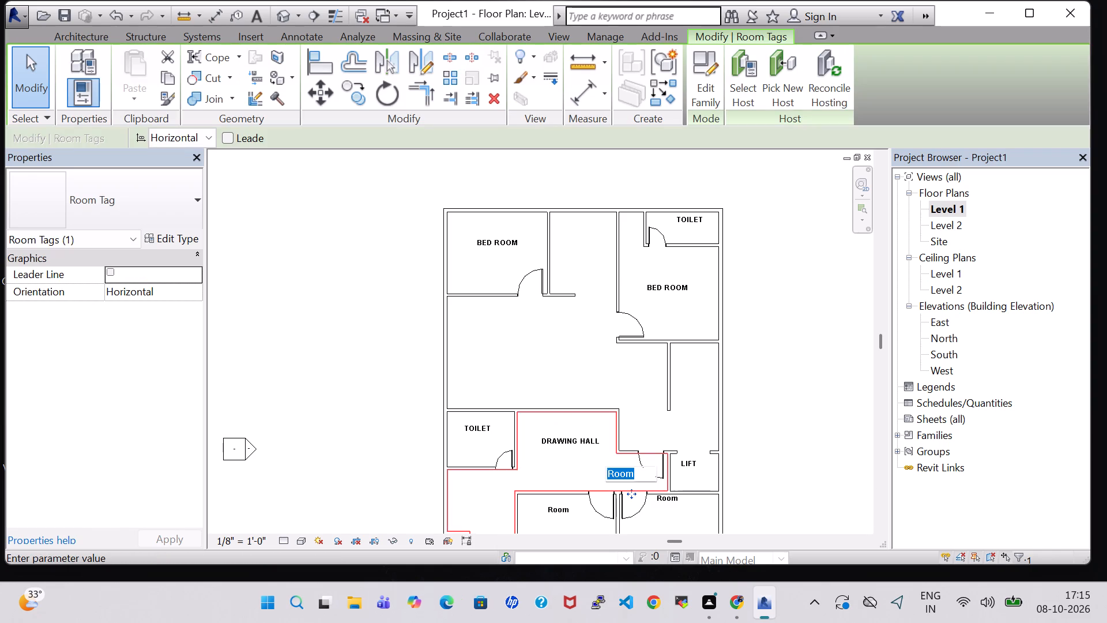
key("BackSpace")
type("LOUN")
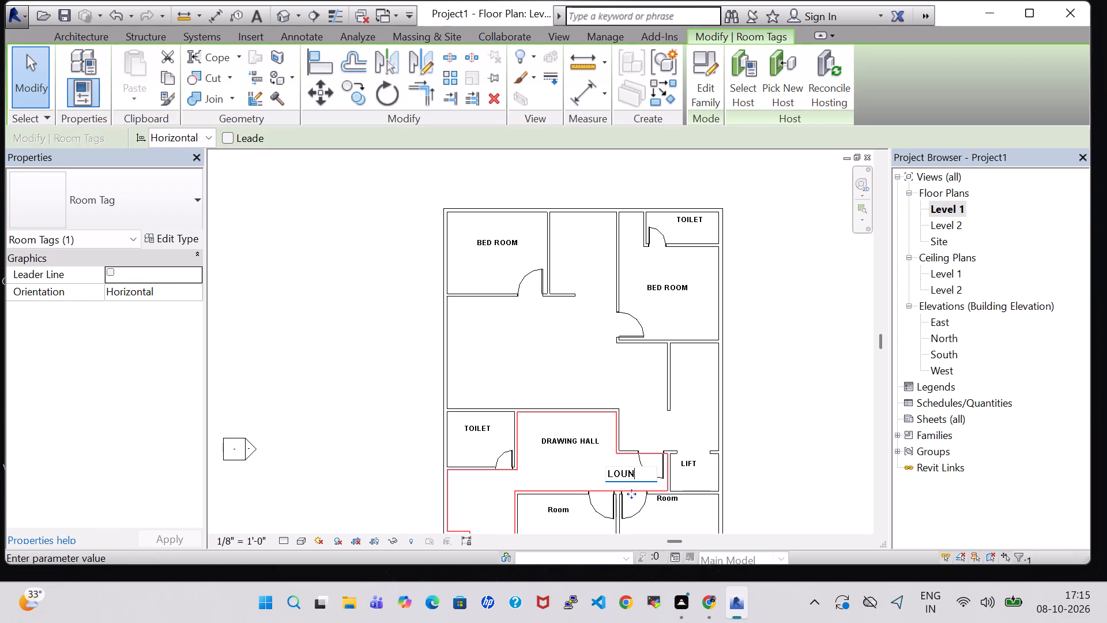
type("GE")
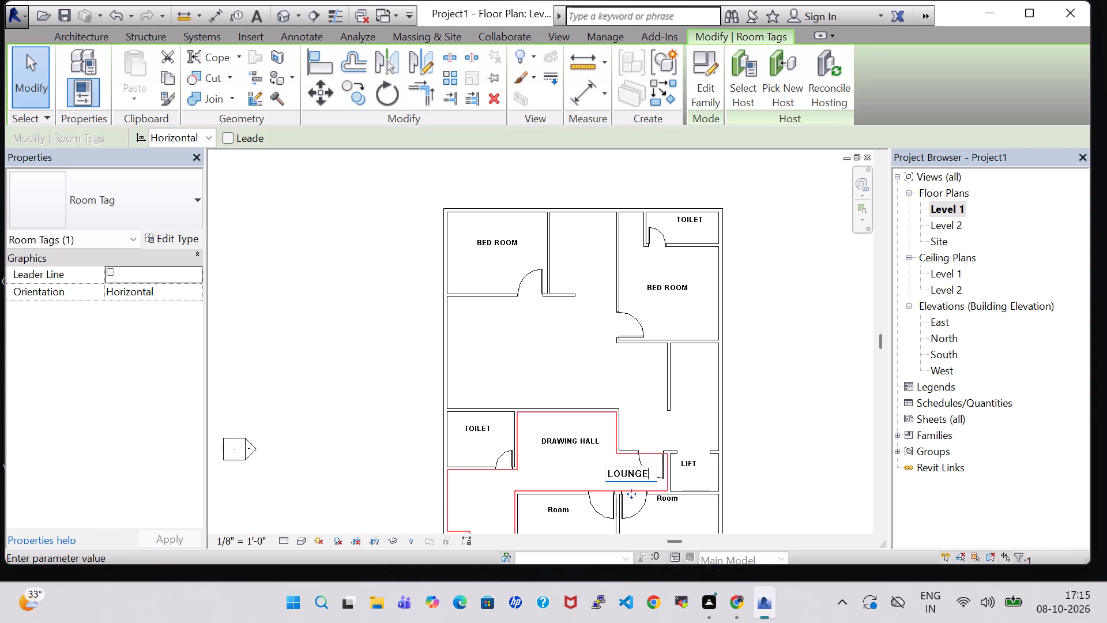
key("Return")
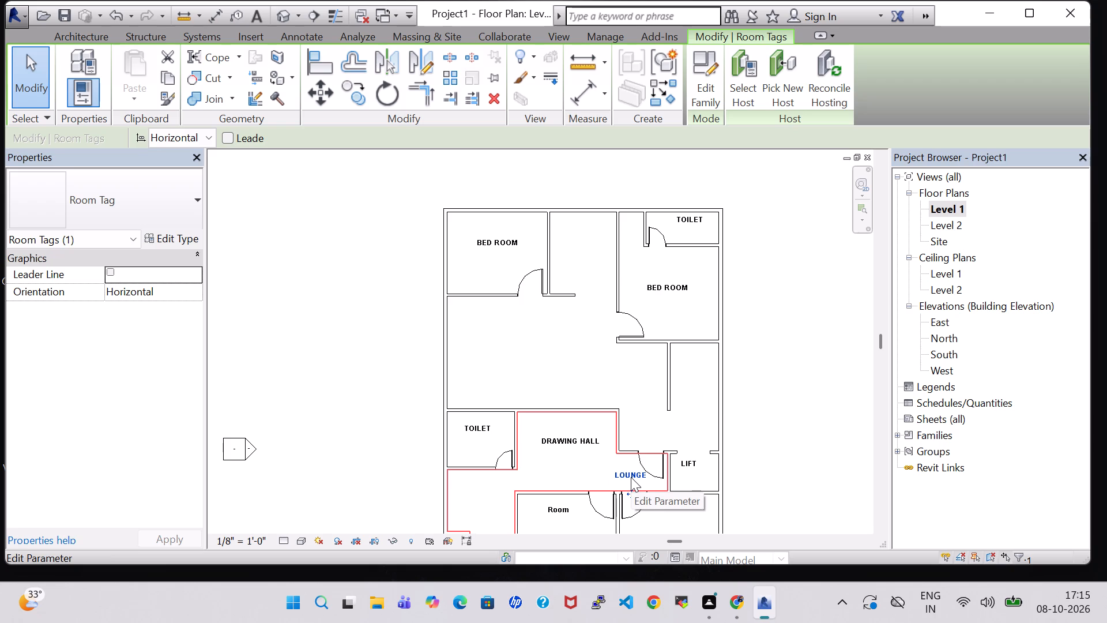
left_click(769, 406)
Rename the room tag in the plan's lower-left corner to KITCHEN.
middle_click_drag(767, 398, 777, 291)
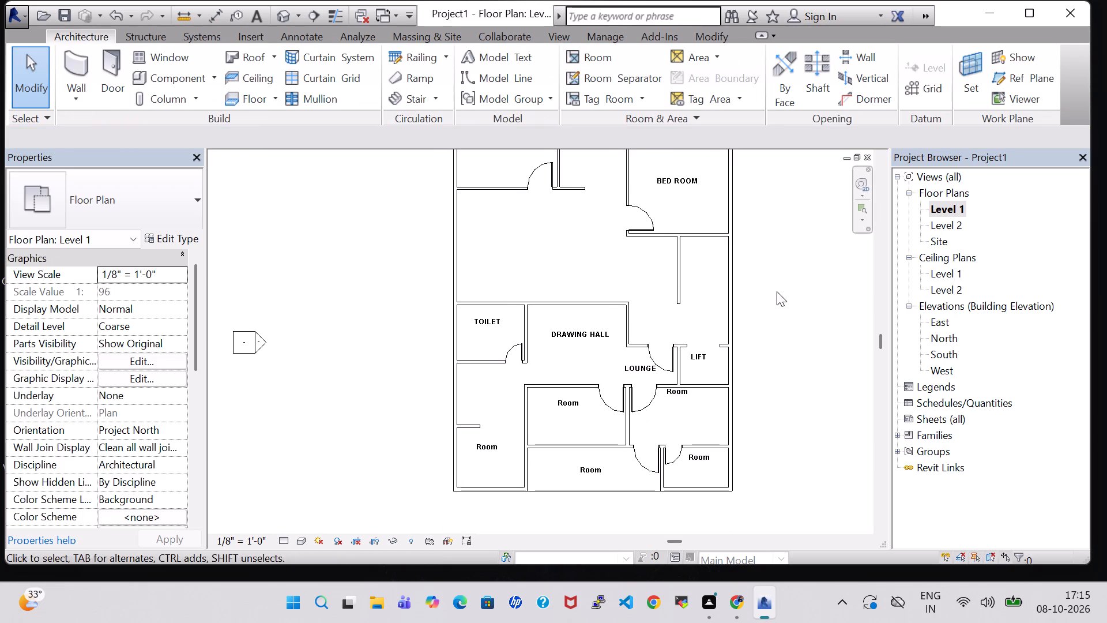
double_click(492, 448)
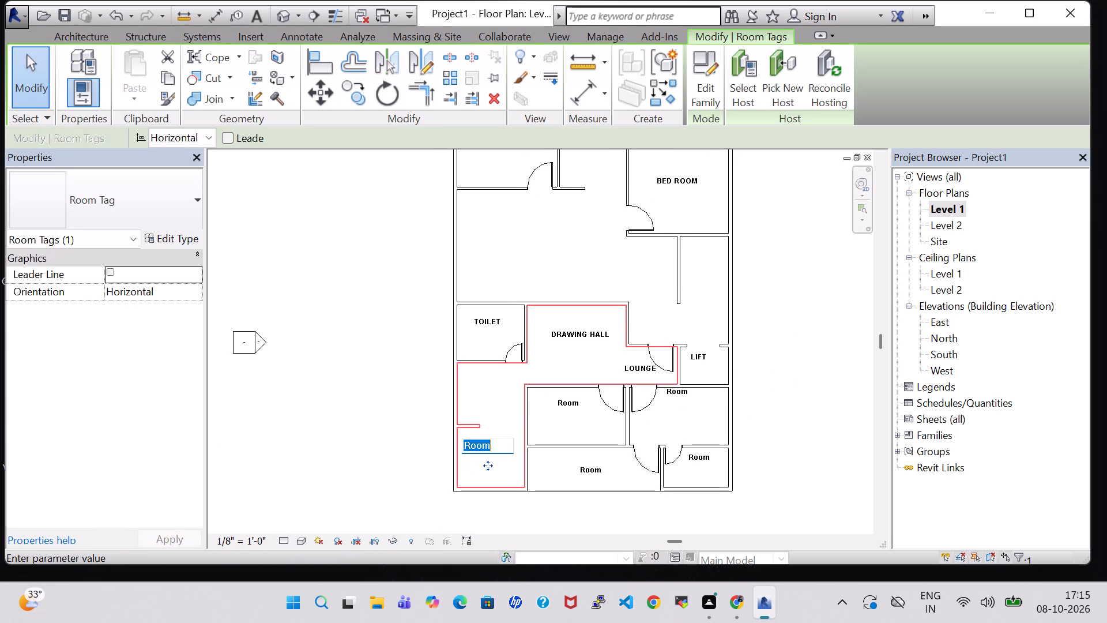
key("BackSpace")
type("KITCHEN")
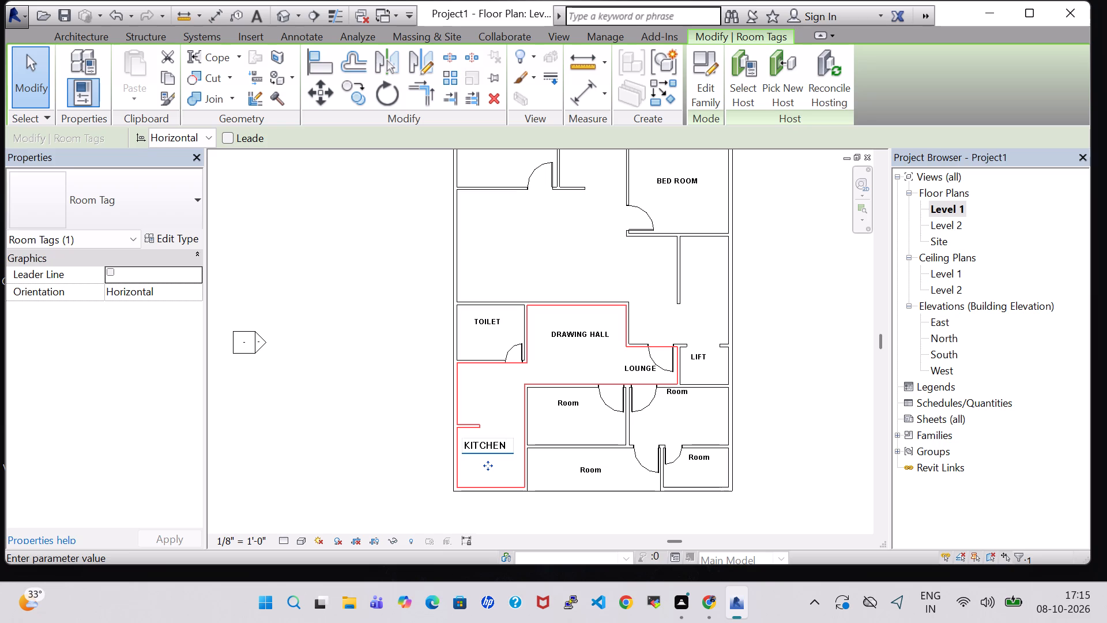
key("Return")
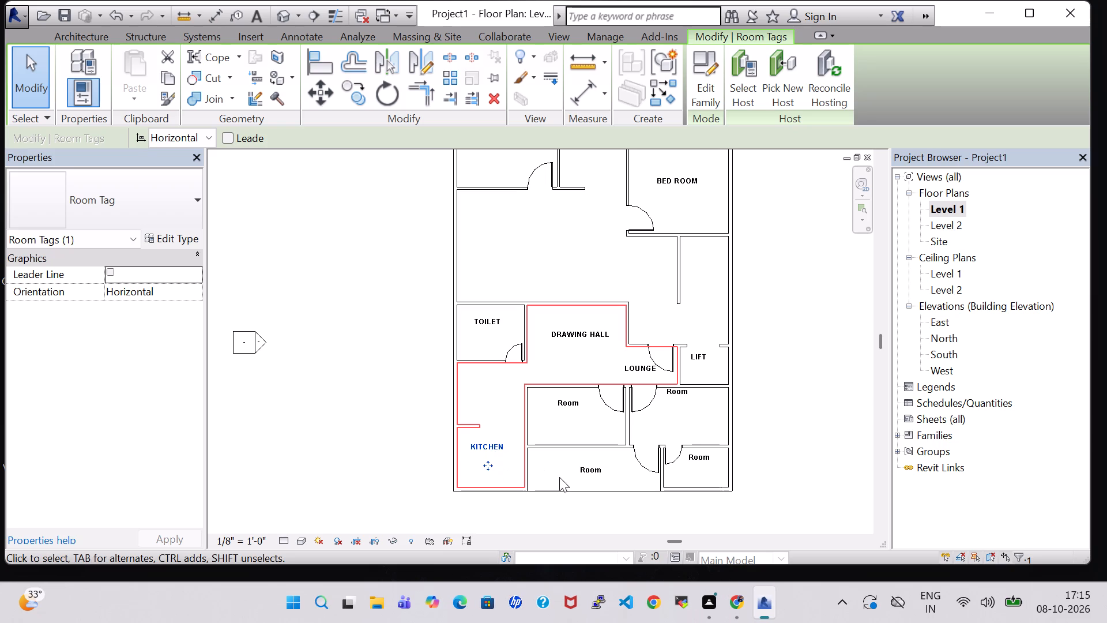
Rename the room tag between the kitchen and the plan's lower-right corner room to BALCONY.
double_click(596, 472)
key("BackSpace")
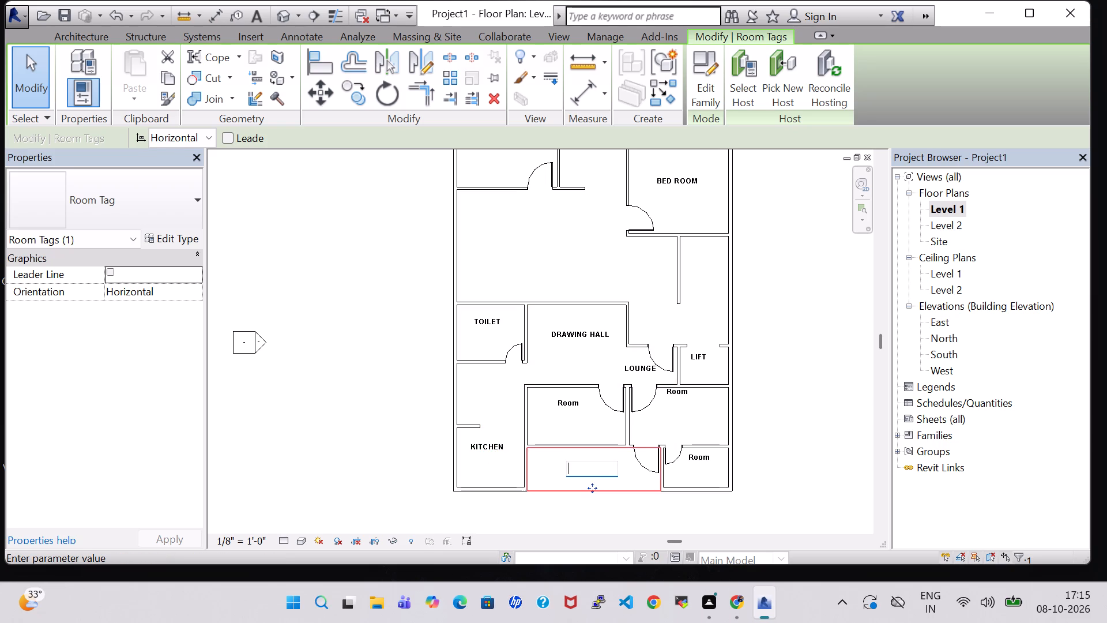
type("BALCONY")
key("Return")
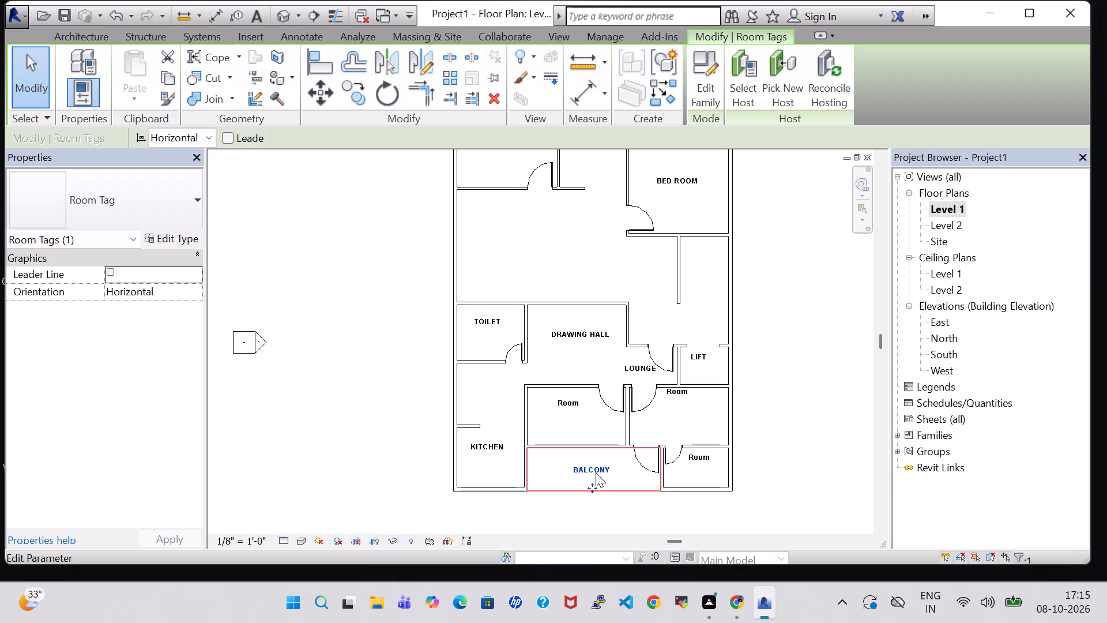
Rename the room tag in the plan's lower-right corner room to TOILET.
double_click(711, 463)
key("BackSpace")
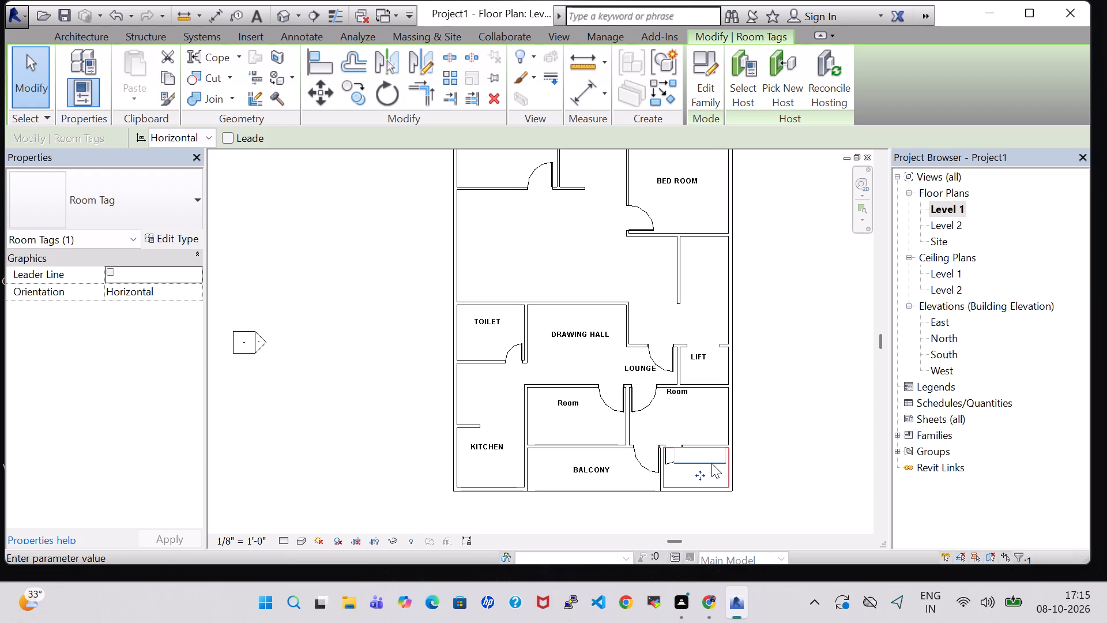
type("TOILET")
key("Return")
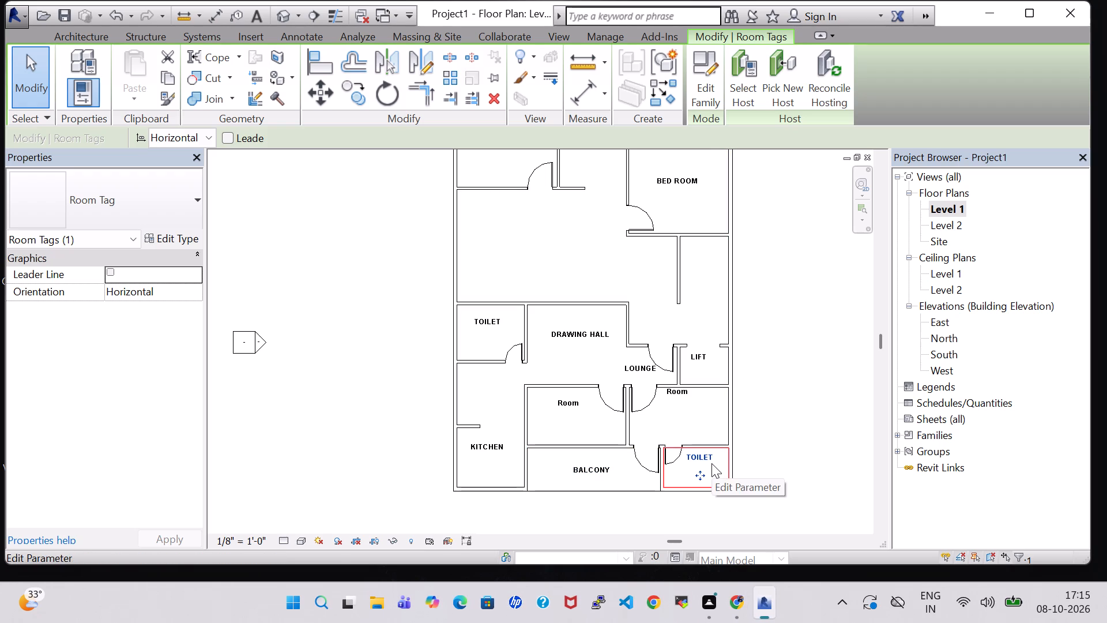
Rename the tag of the room directly south of the lift to BED ROOM.
left_click(676, 393)
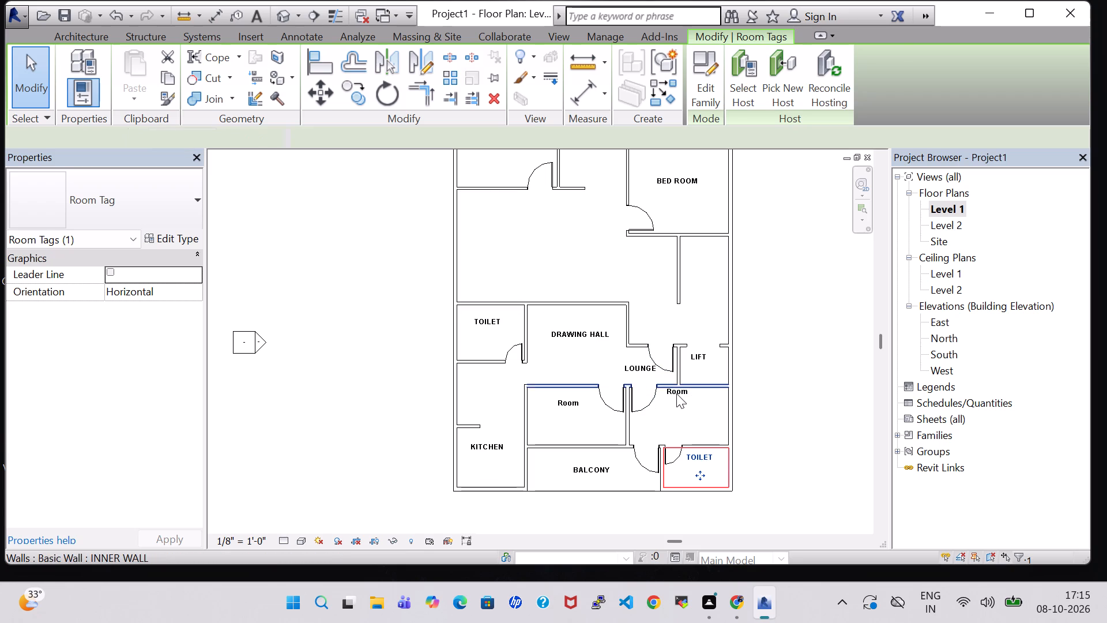
left_click(826, 425)
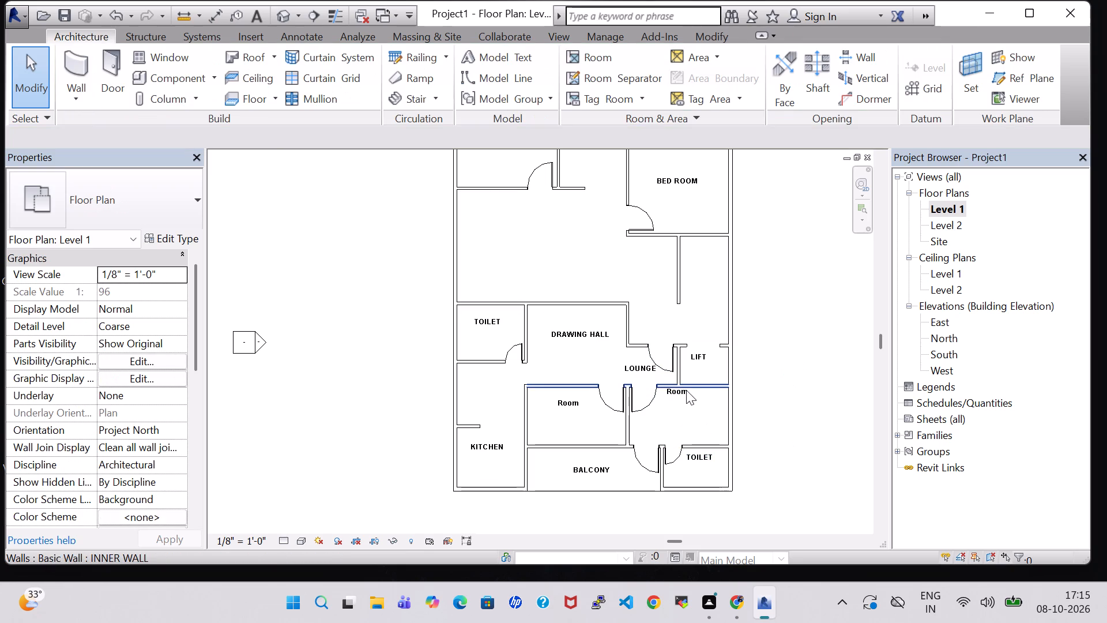
left_click(679, 396)
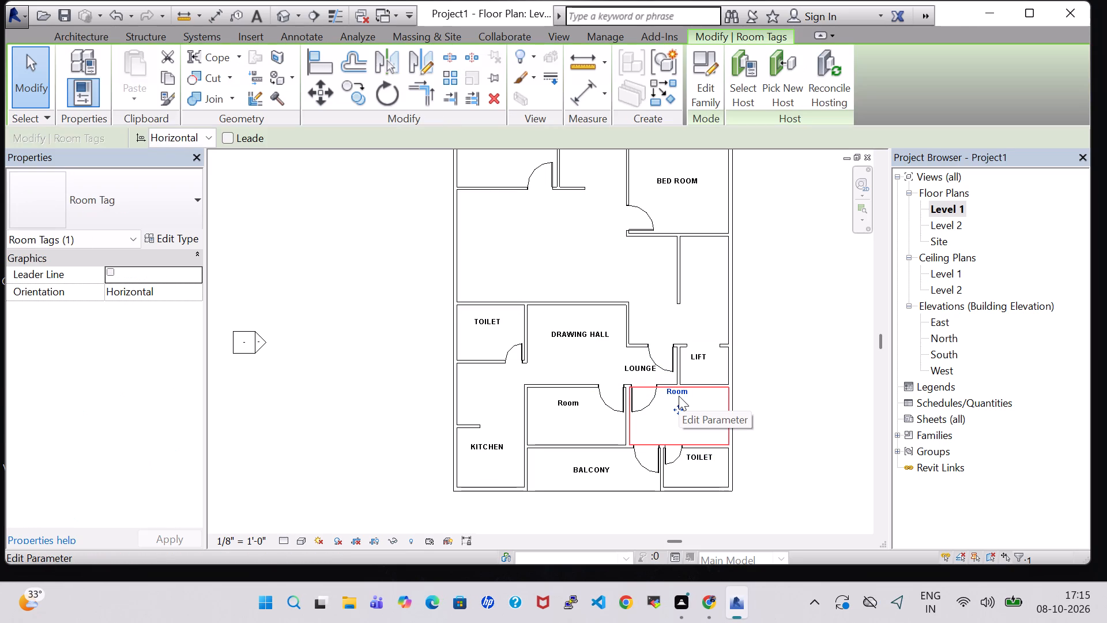
left_click(679, 396)
key("BackSpace")
type("BED ROOM")
key("Return")
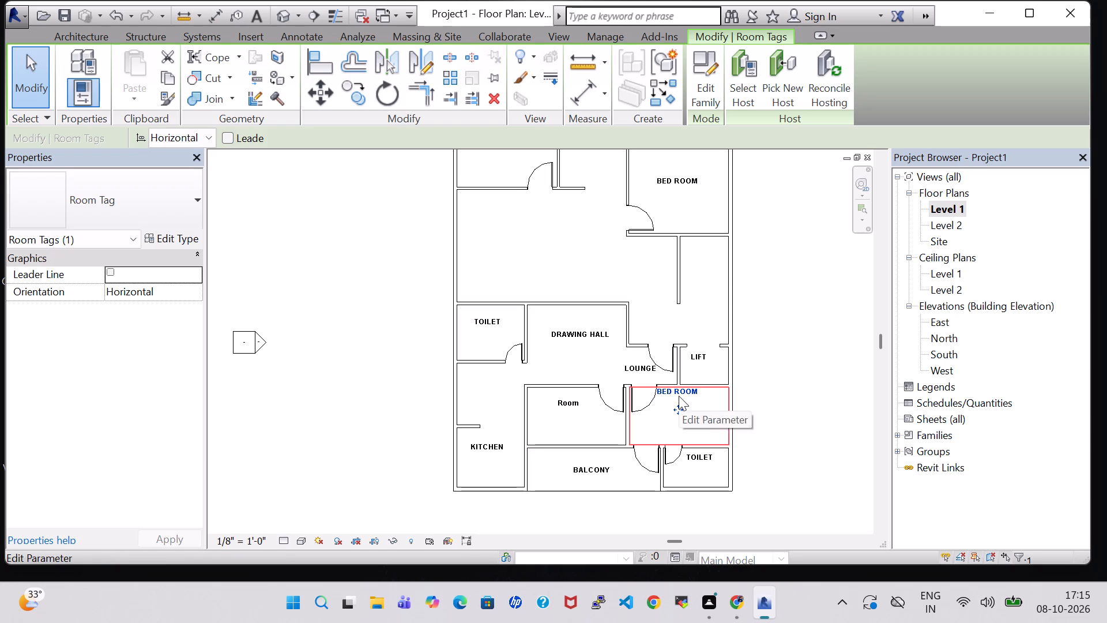
Nudge the BED ROOM tag south of the lift down and slightly right, toward the room's centre, and clear the selection.
key("Down")
key("Down")
key("Down")
key("Down")
key("Down")
key("Down")
key("Down")
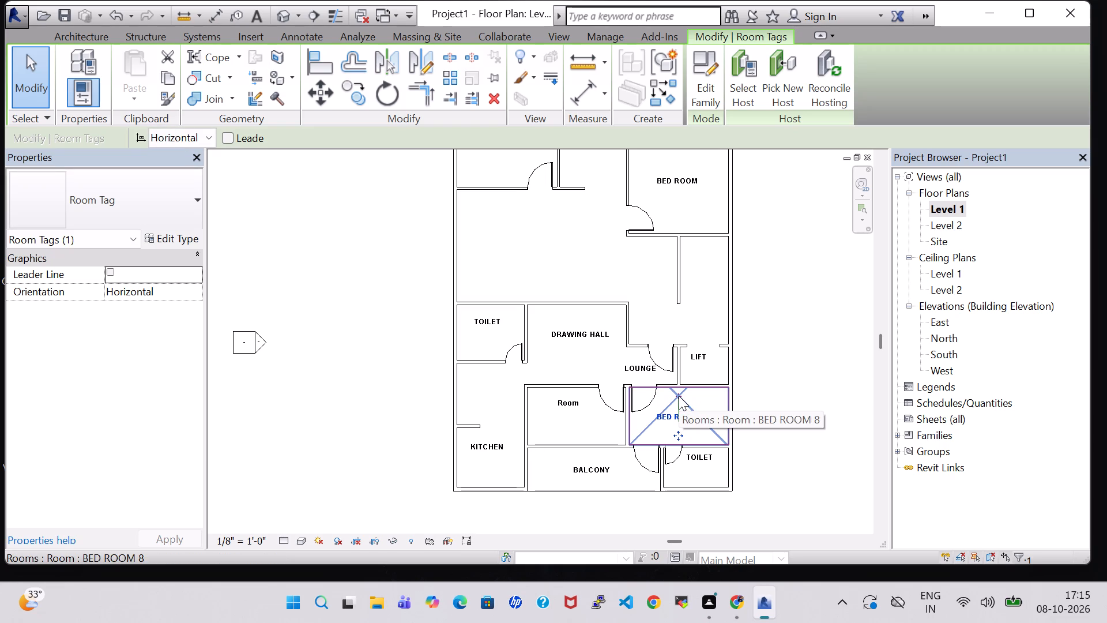
key("Right")
key("Right")
key("Up")
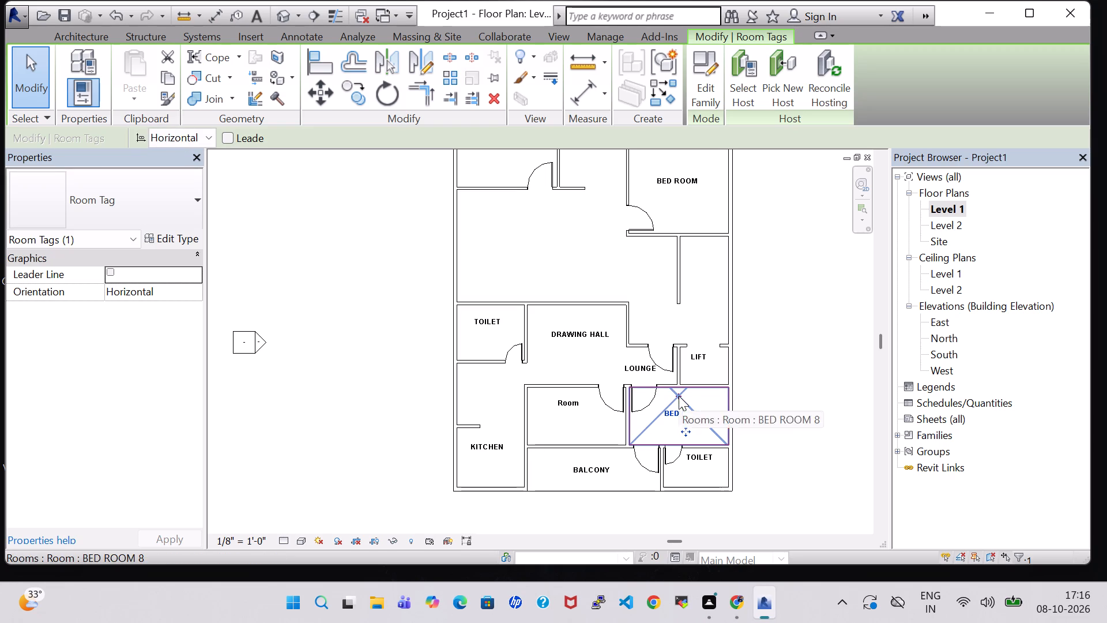
left_click(859, 420)
Nudge the BALCONY tag slightly up and left within its room.
left_click(588, 472)
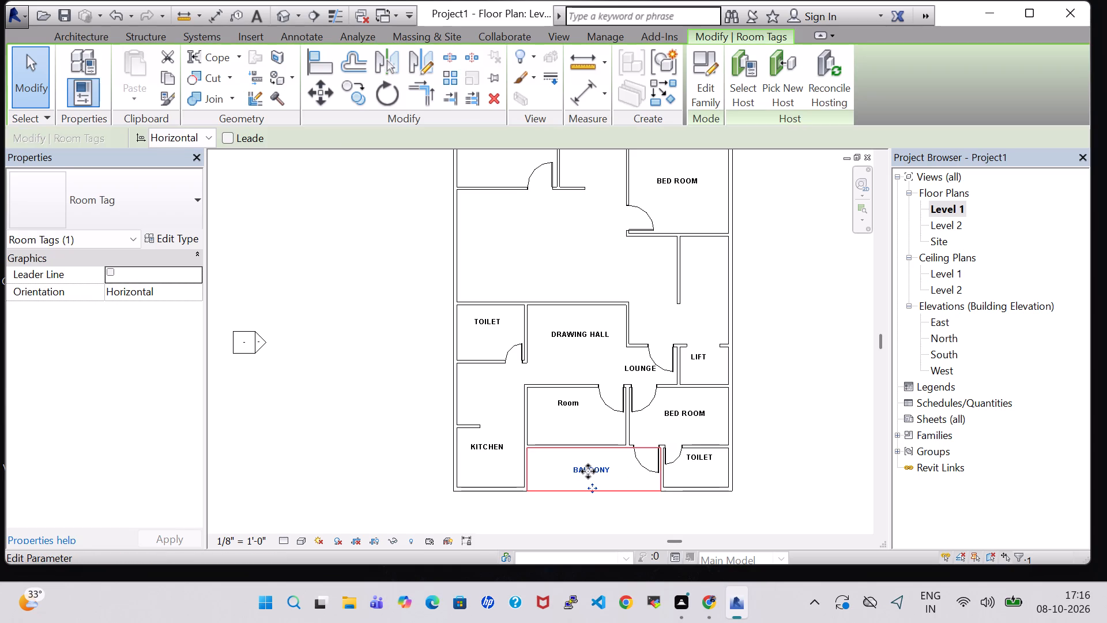
key("Up")
key("Up")
key("Left")
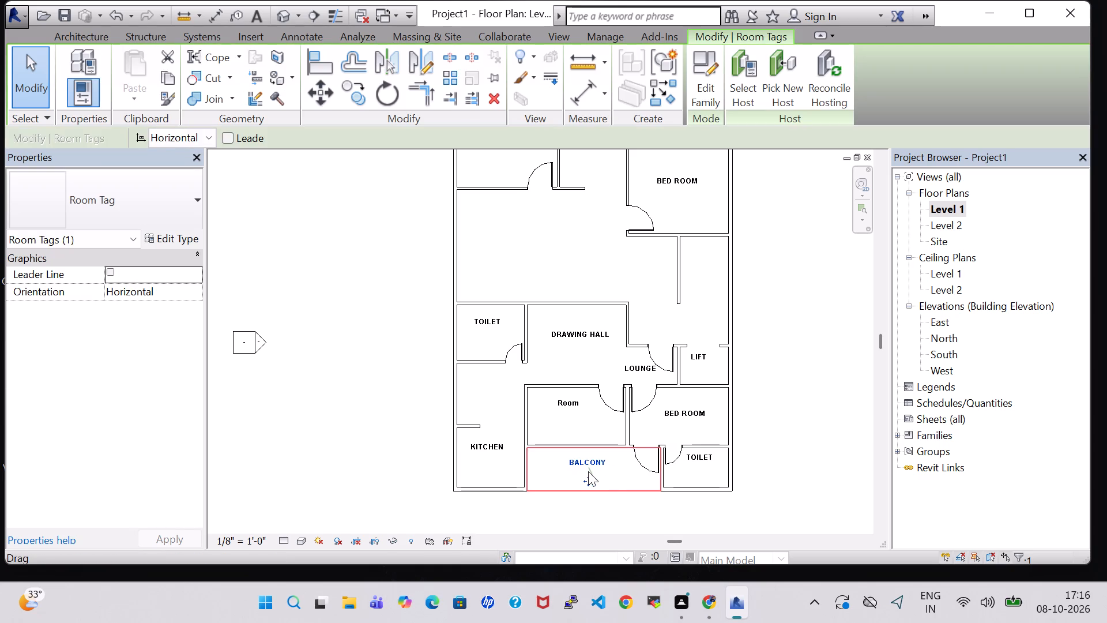
Nudge the KITCHEN tag slightly down in the plan's lower-left corner and clear the selection.
left_click(491, 452)
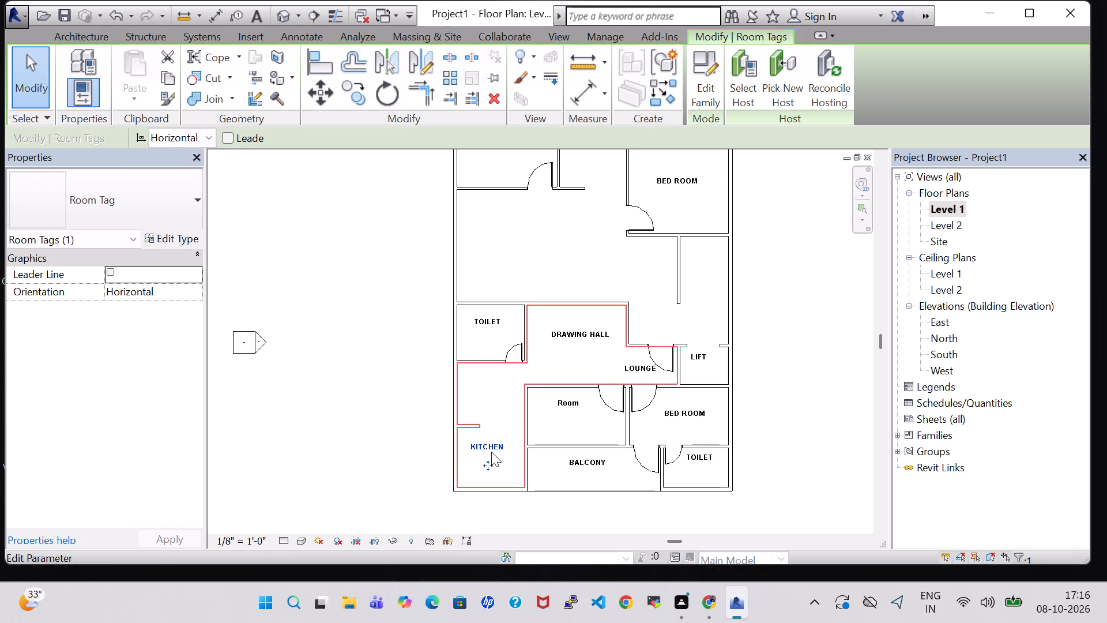
key("Down")
key("Down")
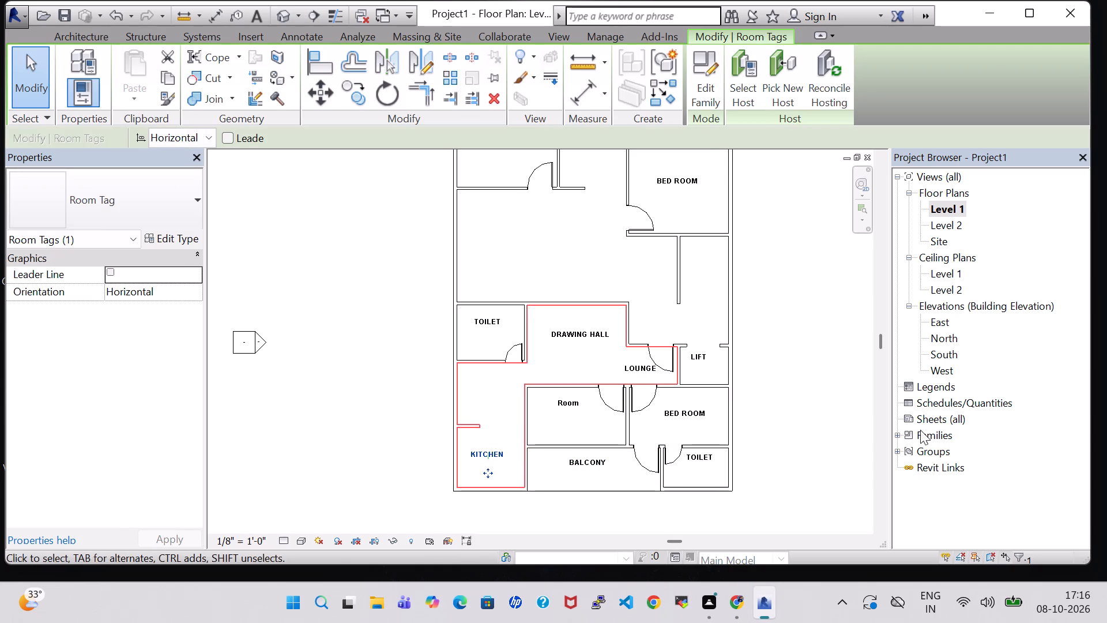
left_click(822, 442)
Rename the tag of the room between the kitchen and the existing lower bedroom to BED ROOM.
double_click(585, 403)
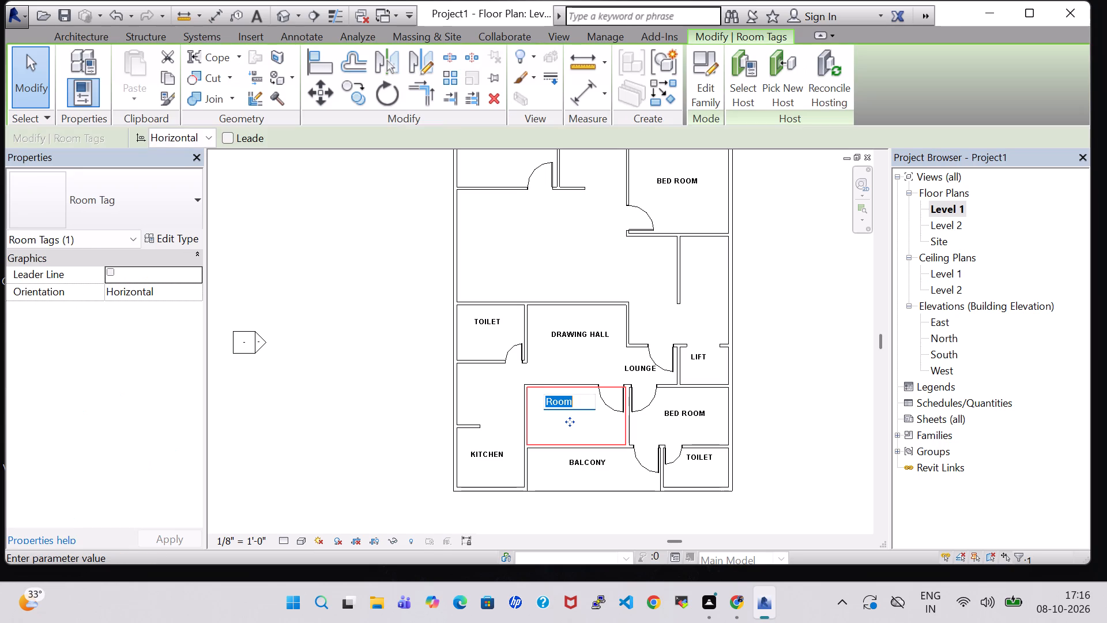
key("BackSpace")
type("BED RO")
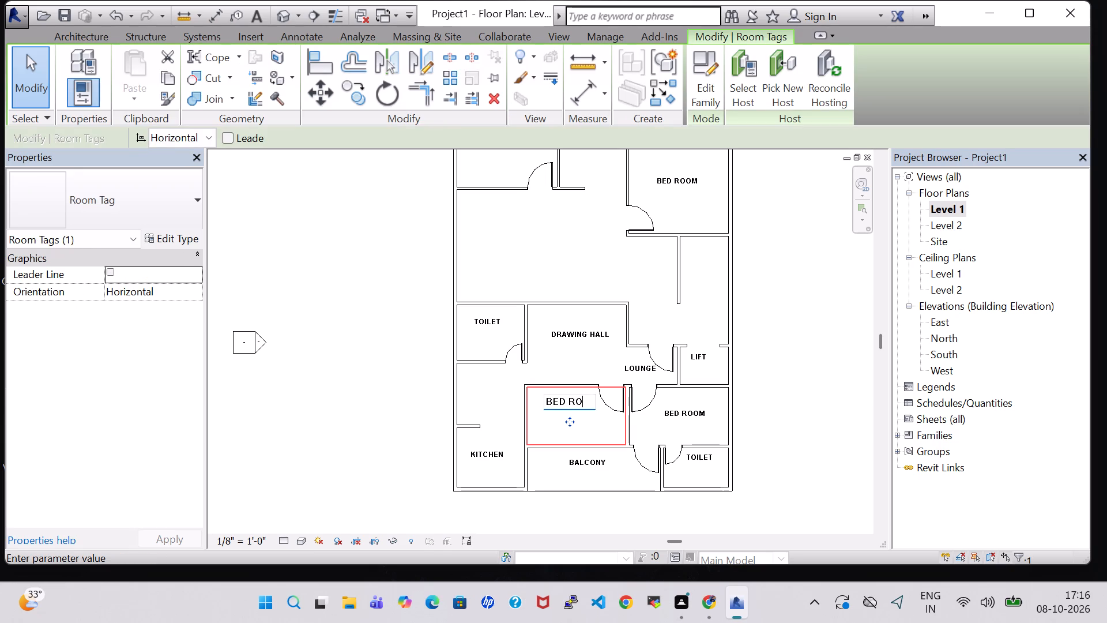
key("m")
key("BackSpace")
type("OM")
key("Return")
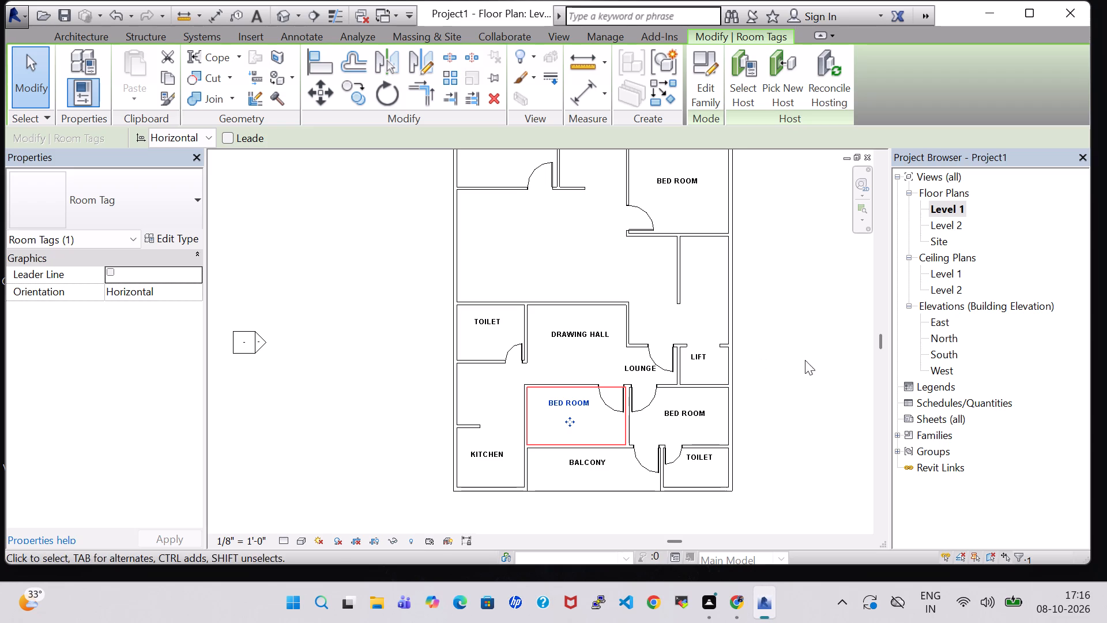
Nudge the BED ROOM tag above the balcony down toward the room's centre and clear the selection.
left_click(577, 396)
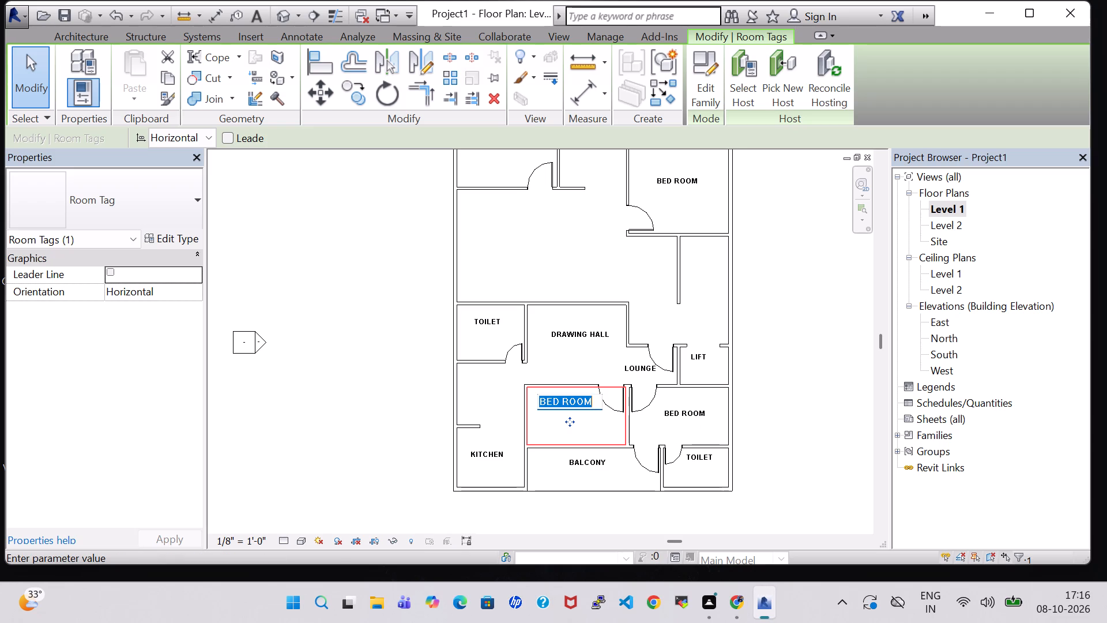
key("Down")
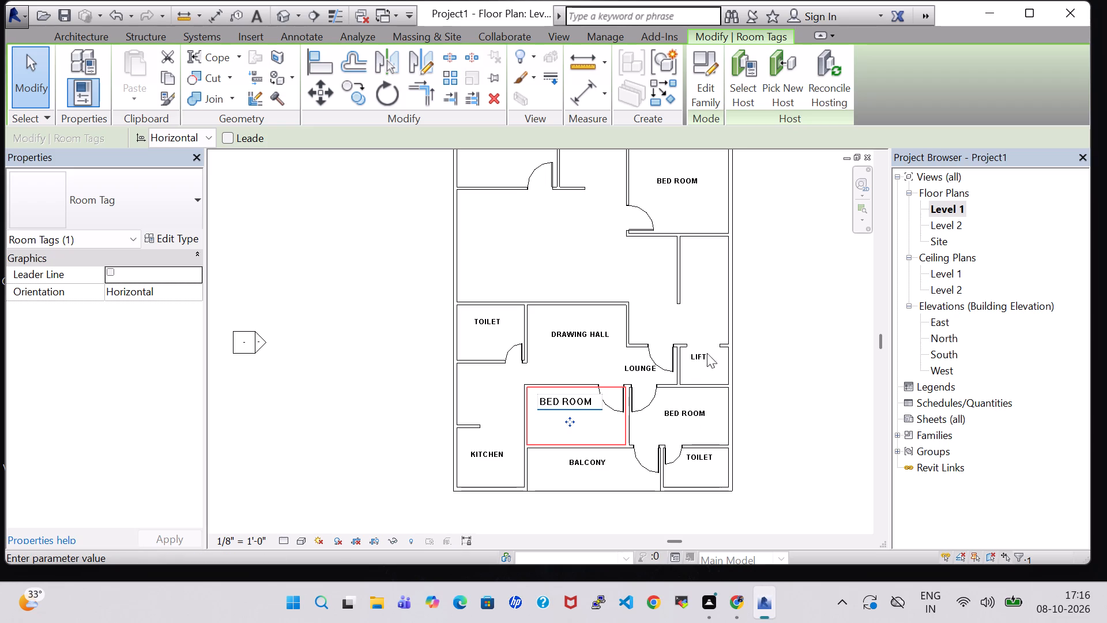
left_click(797, 386)
key("Down")
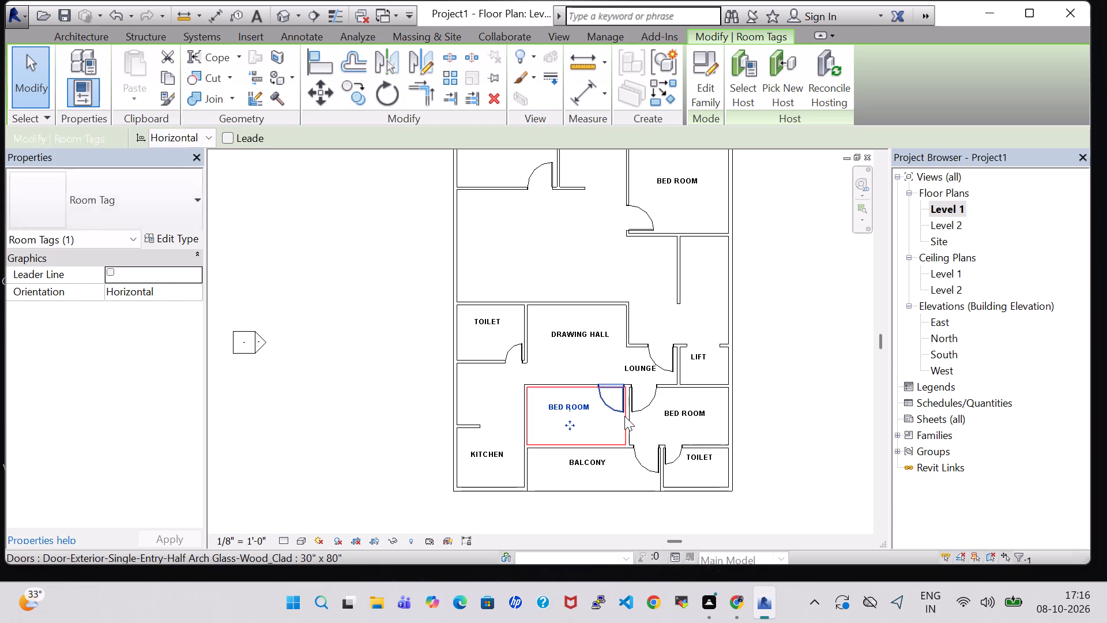
key("Down")
key("Down")
key("Down")
key("Down")
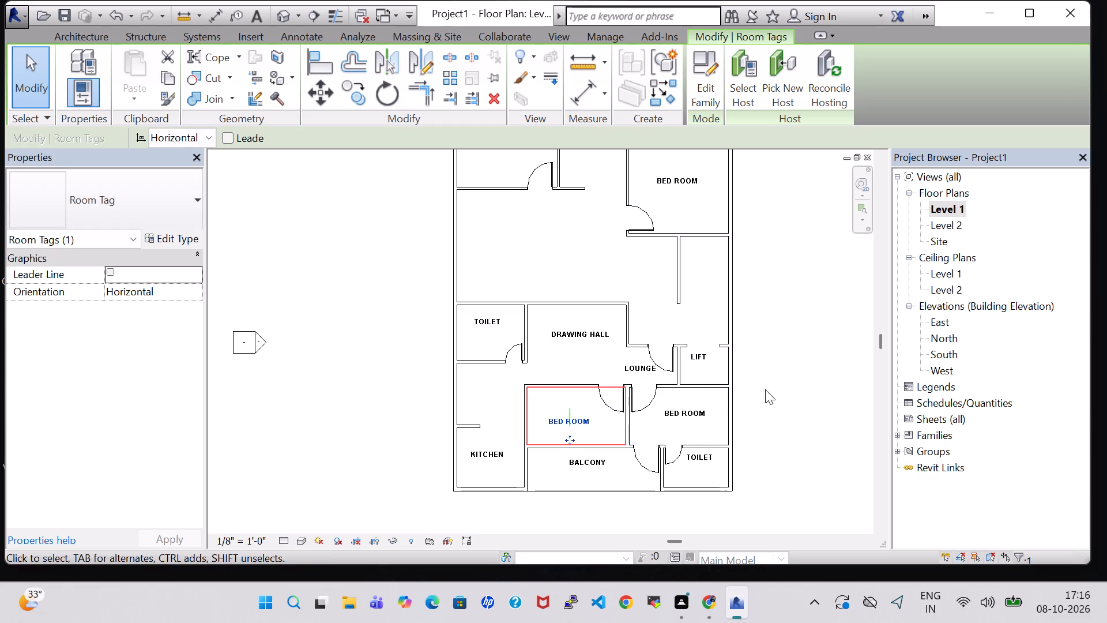
left_click(793, 389)
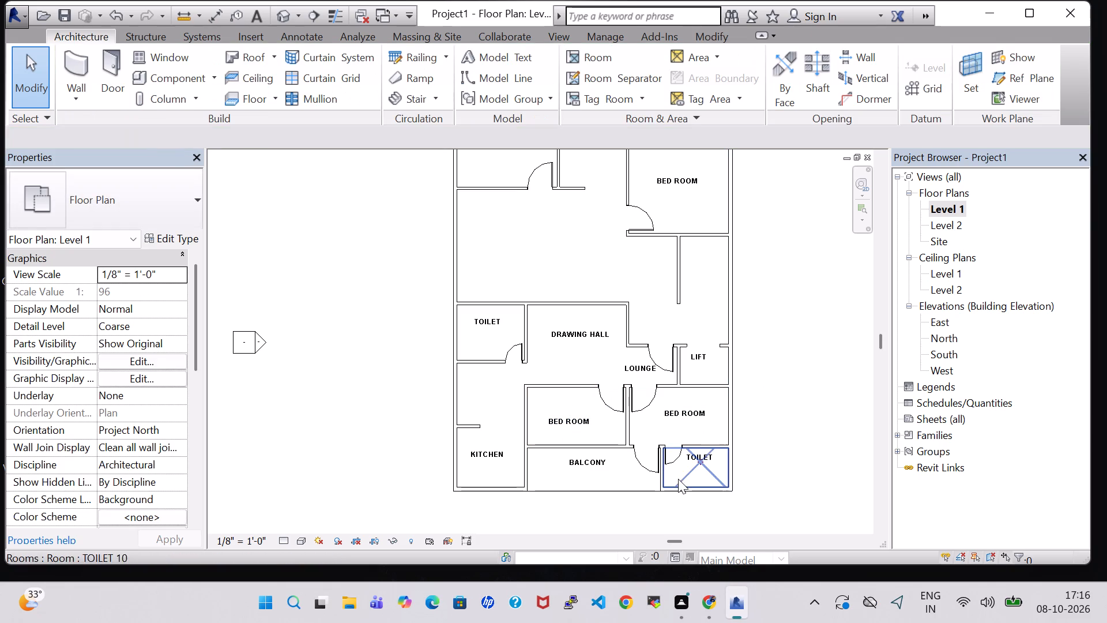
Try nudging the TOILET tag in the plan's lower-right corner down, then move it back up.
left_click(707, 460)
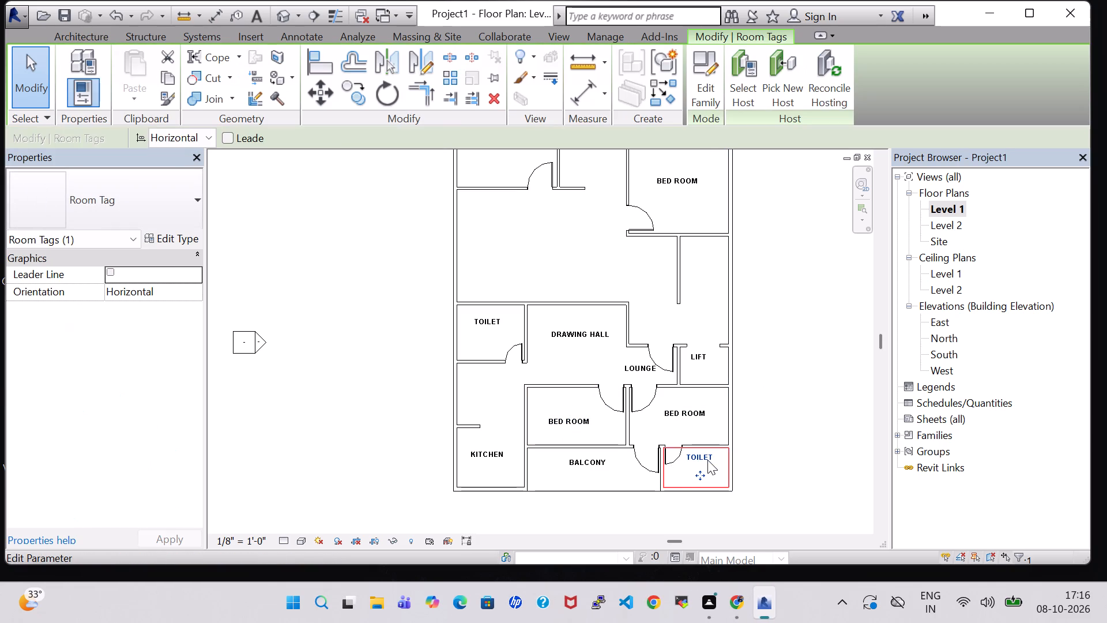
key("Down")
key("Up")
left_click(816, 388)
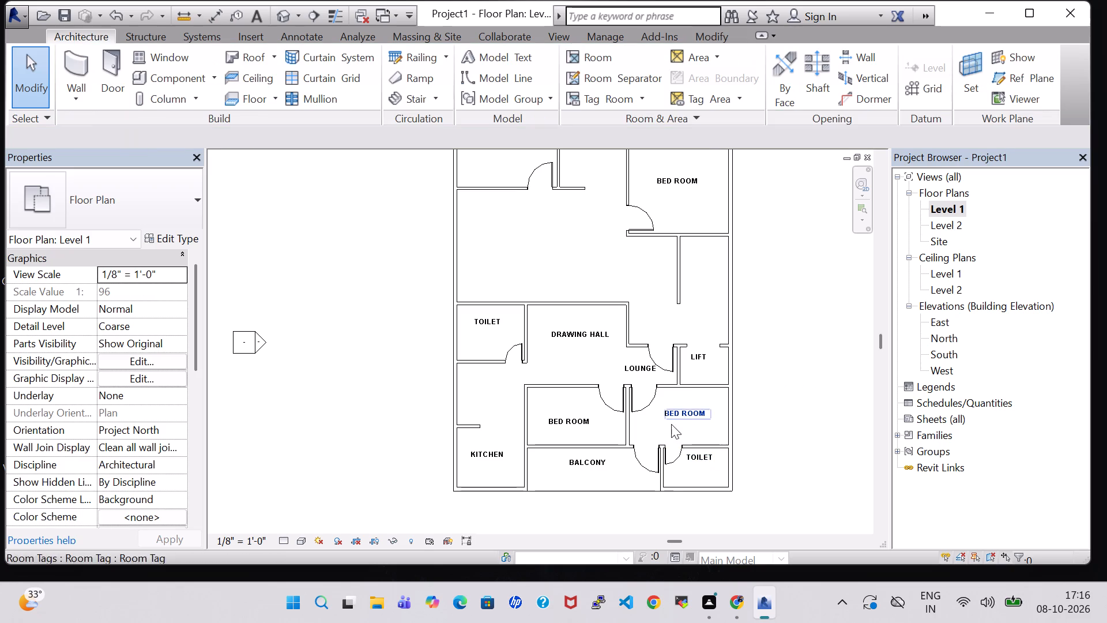
Nudge the TOILET tag west of the drawing hall down toward the room's centre and clear the selection.
left_click(497, 322)
key("Down")
key("Down")
key("Down")
key("Down")
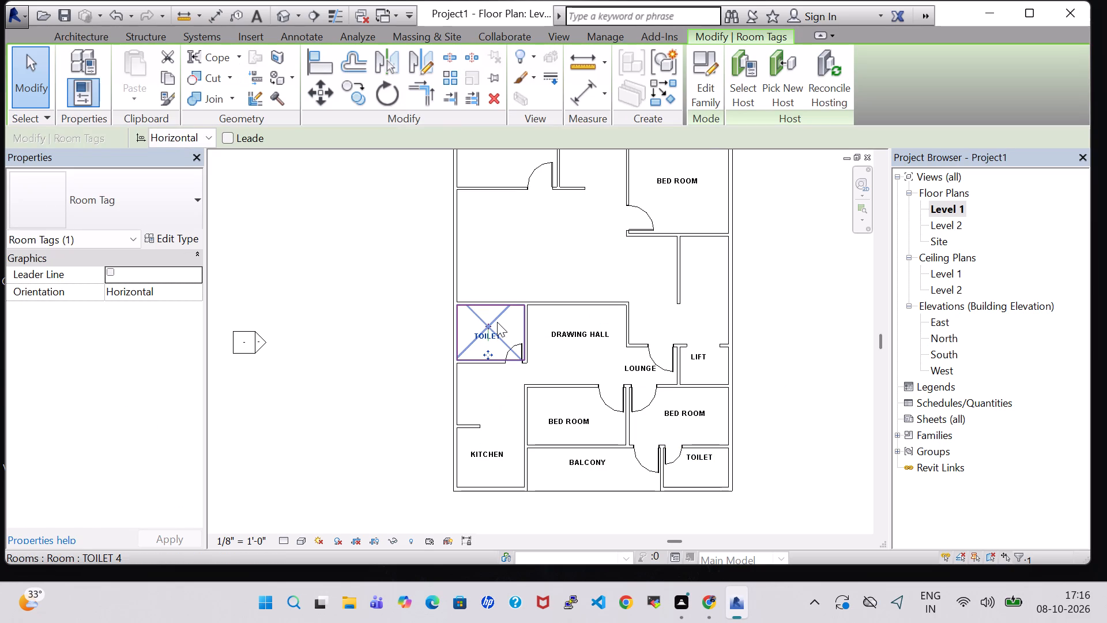
left_click(793, 291)
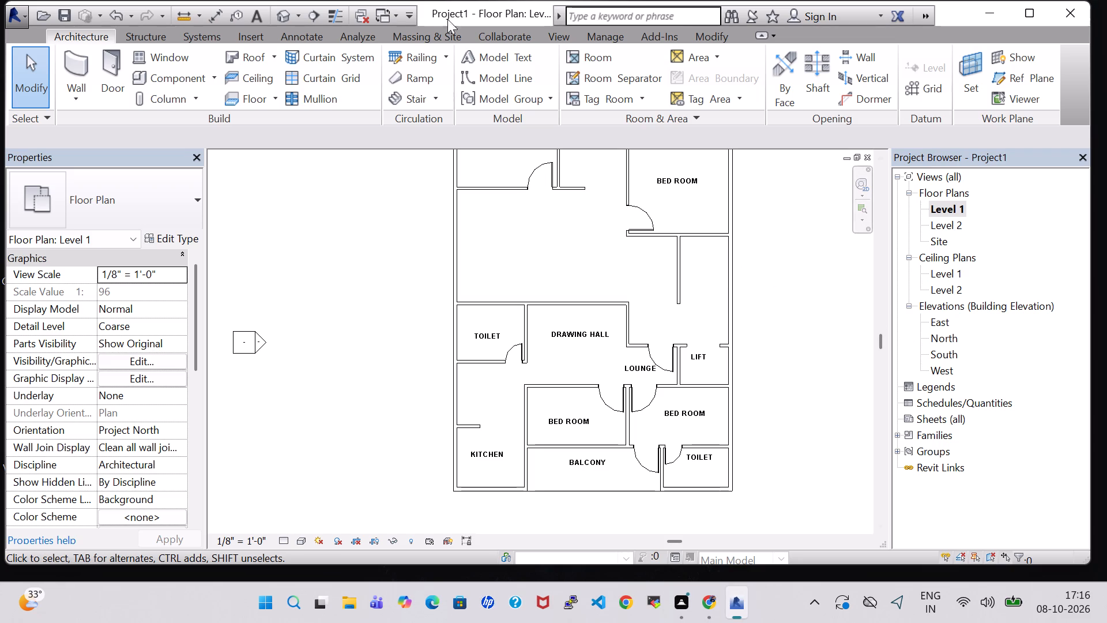
Start a new stair using the straight run component.
left_click(416, 96)
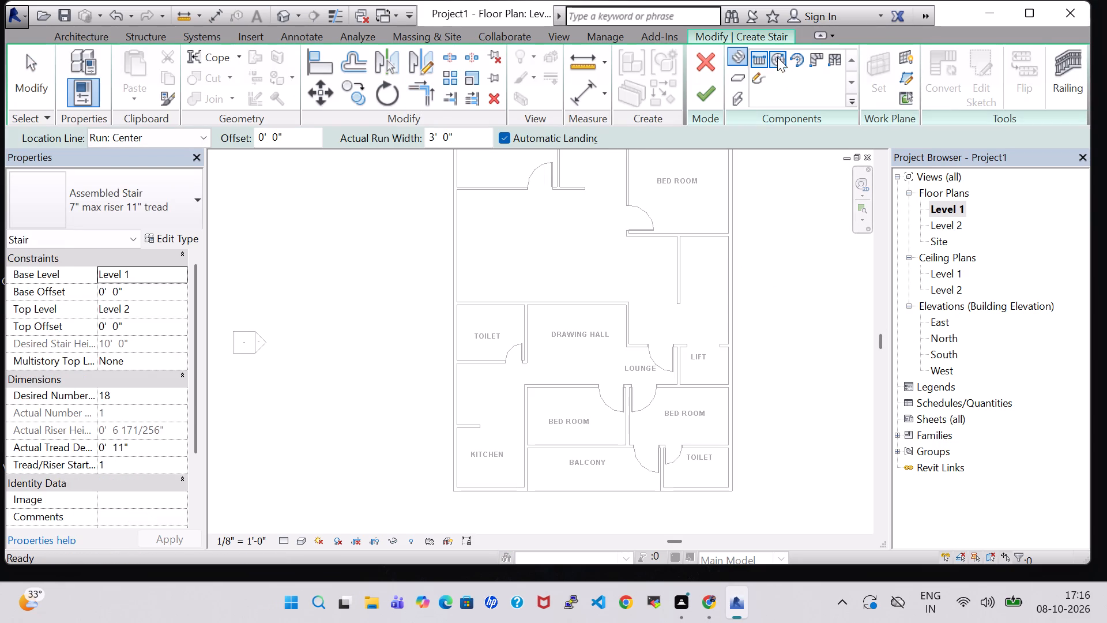
left_click(761, 55)
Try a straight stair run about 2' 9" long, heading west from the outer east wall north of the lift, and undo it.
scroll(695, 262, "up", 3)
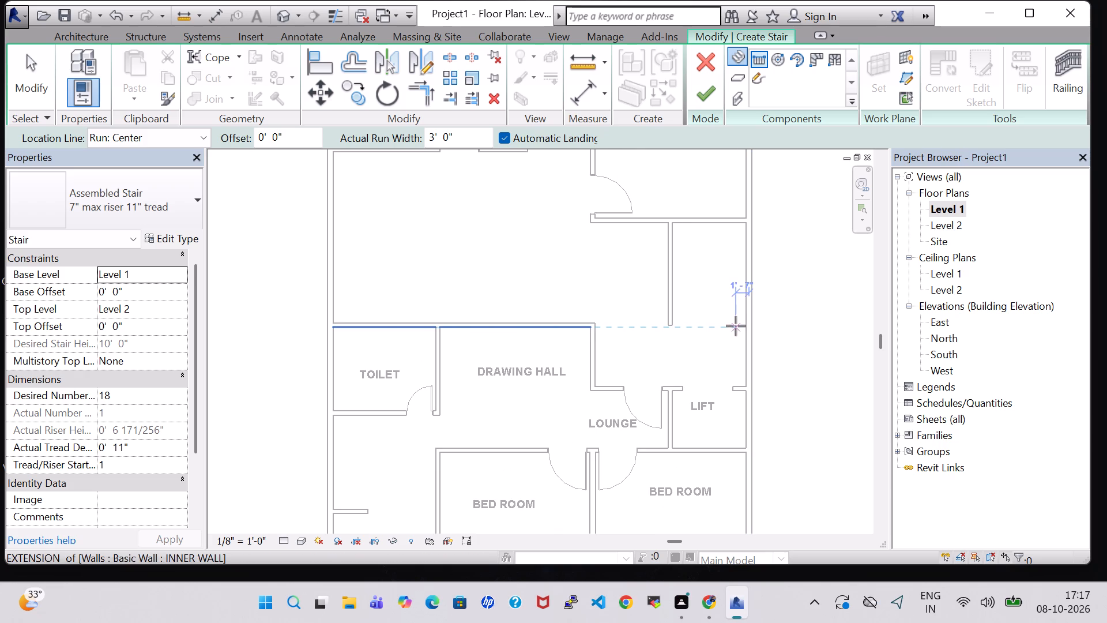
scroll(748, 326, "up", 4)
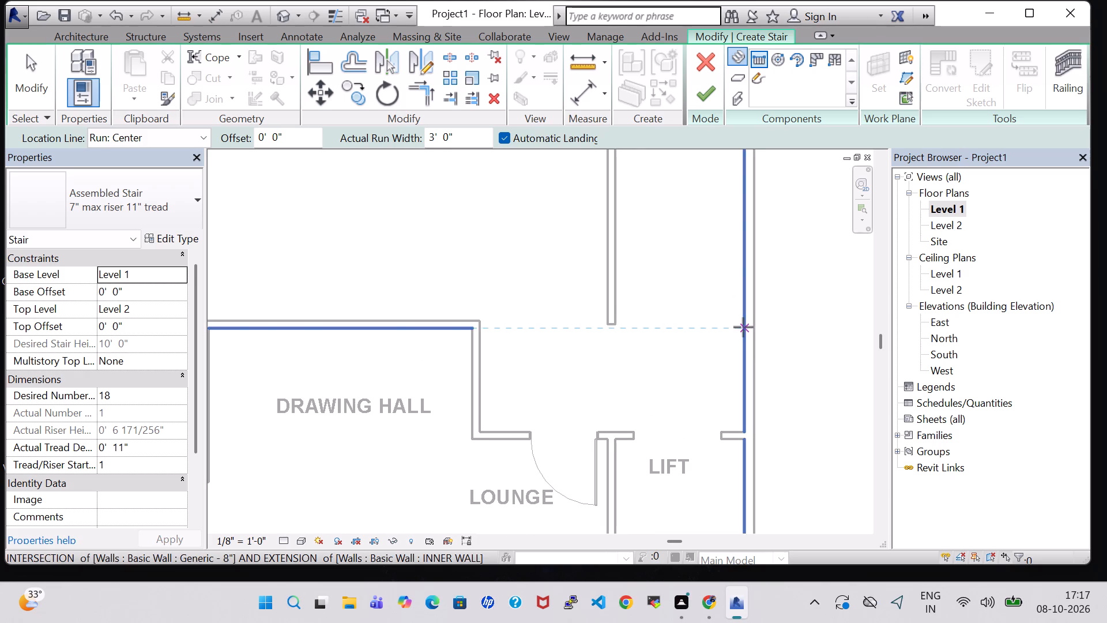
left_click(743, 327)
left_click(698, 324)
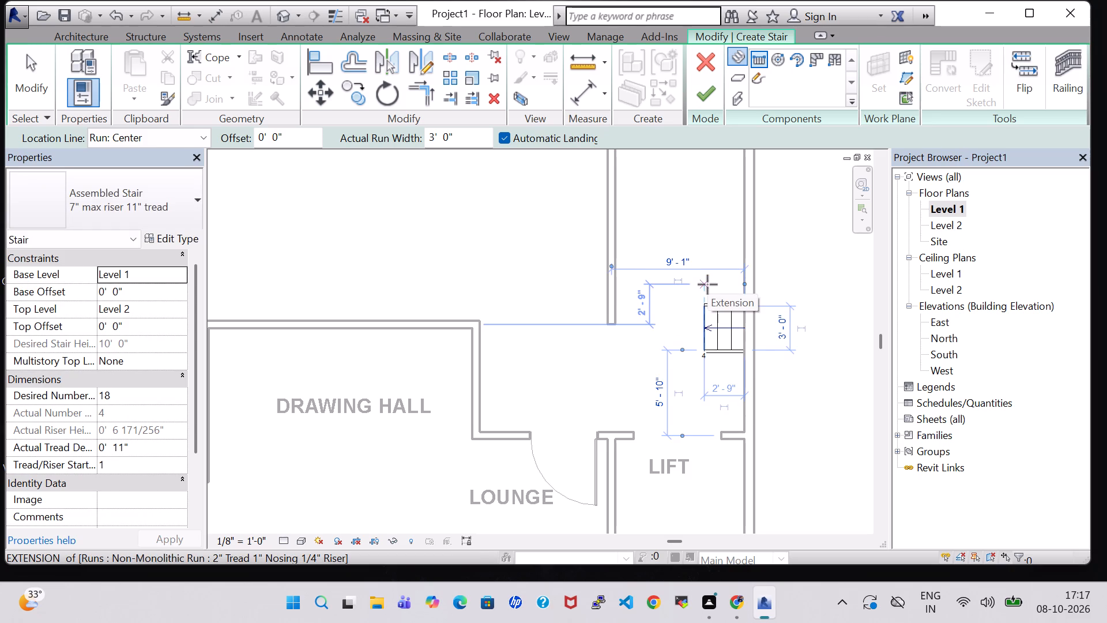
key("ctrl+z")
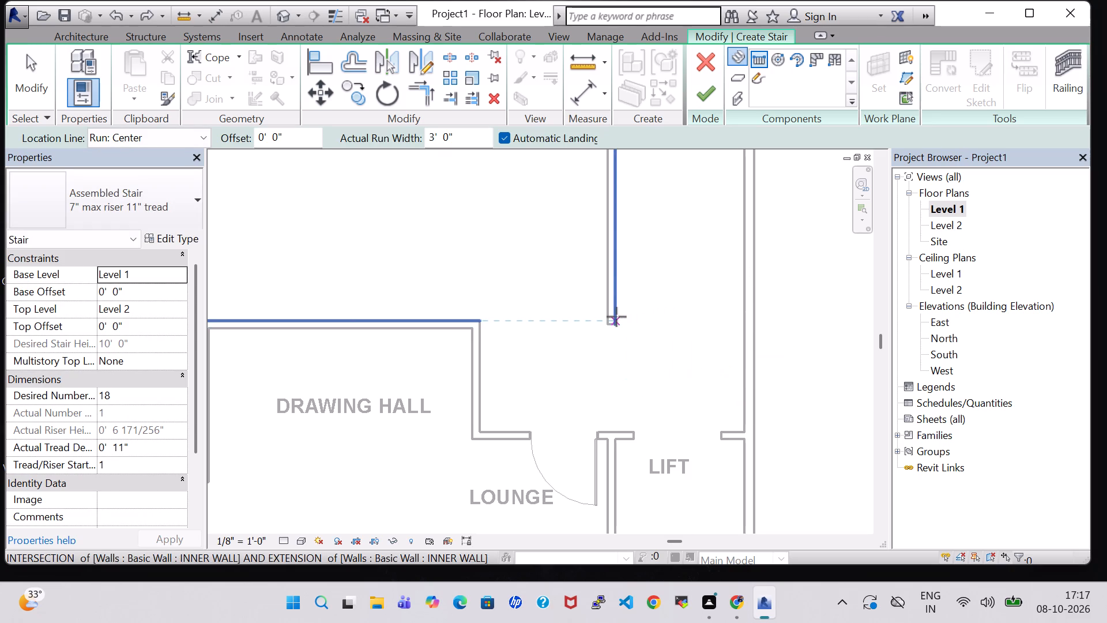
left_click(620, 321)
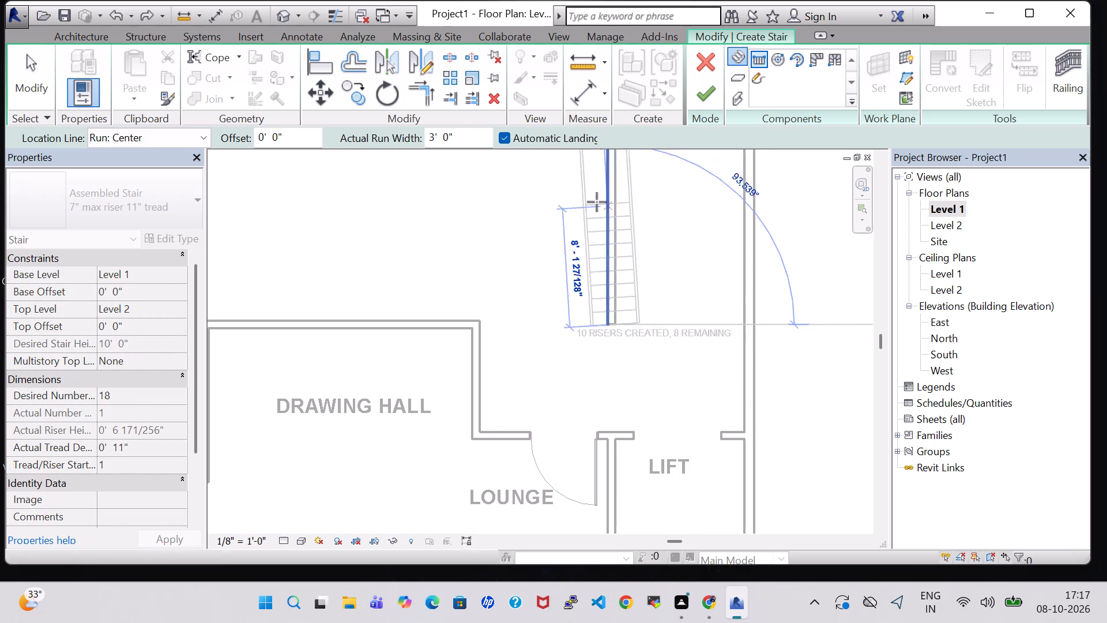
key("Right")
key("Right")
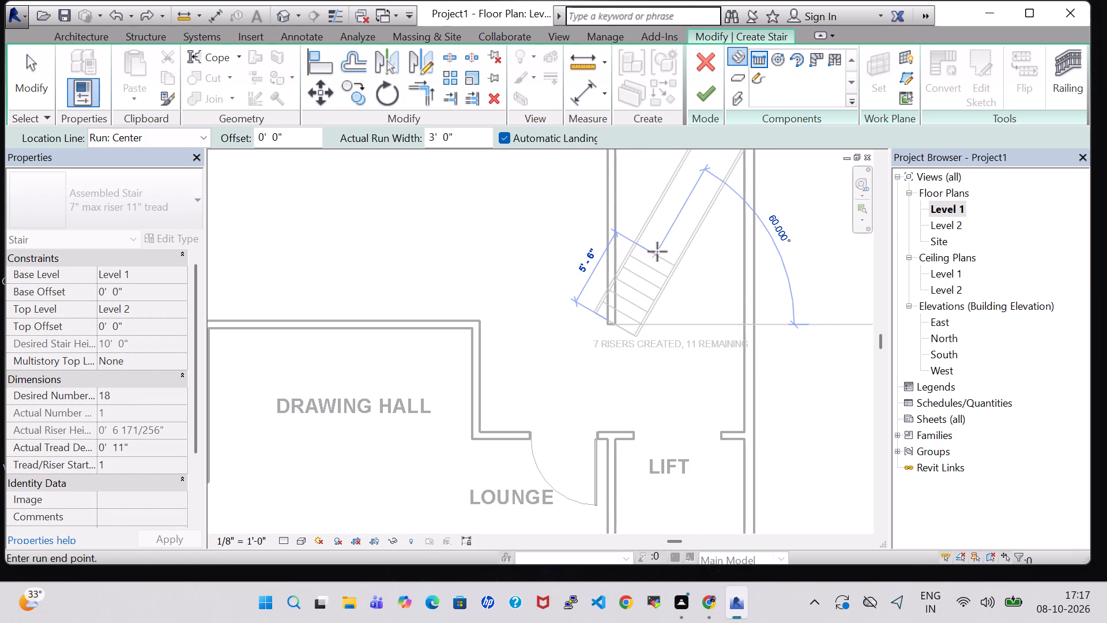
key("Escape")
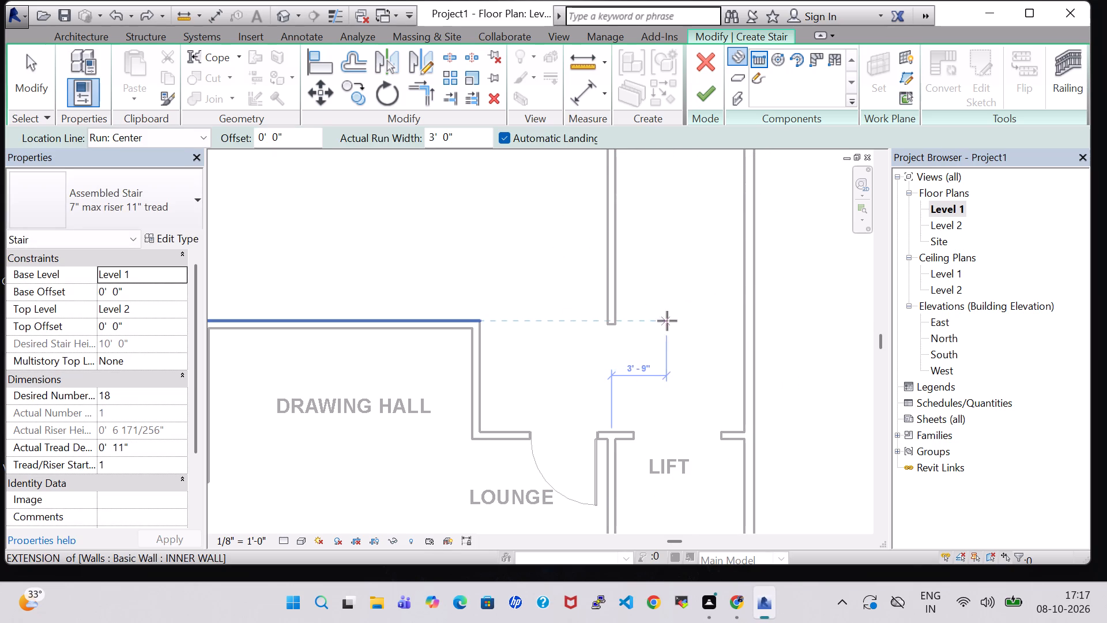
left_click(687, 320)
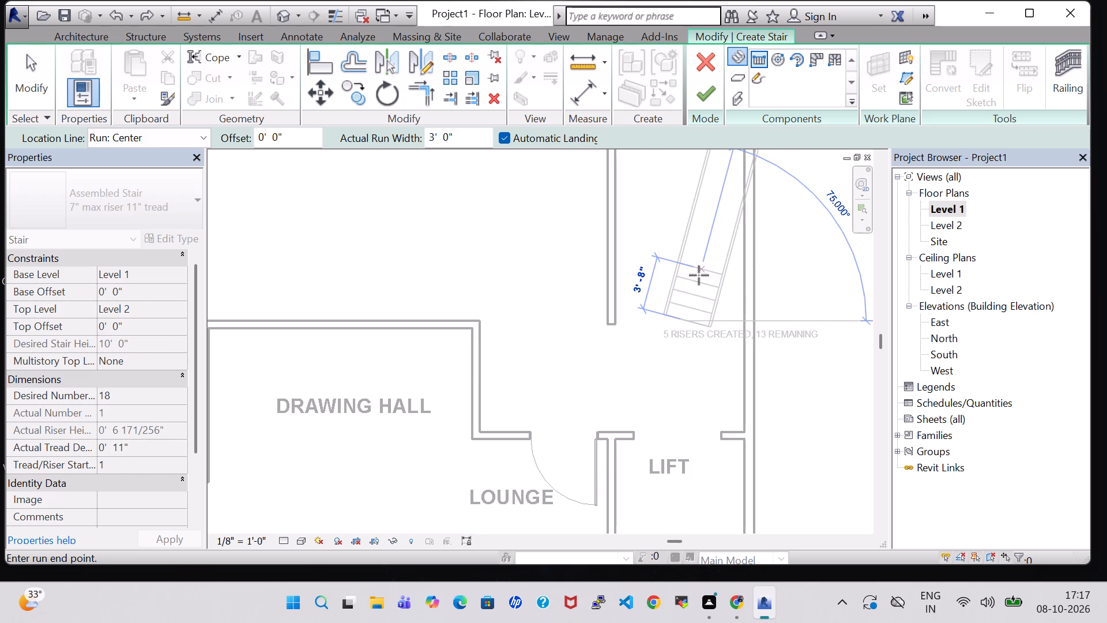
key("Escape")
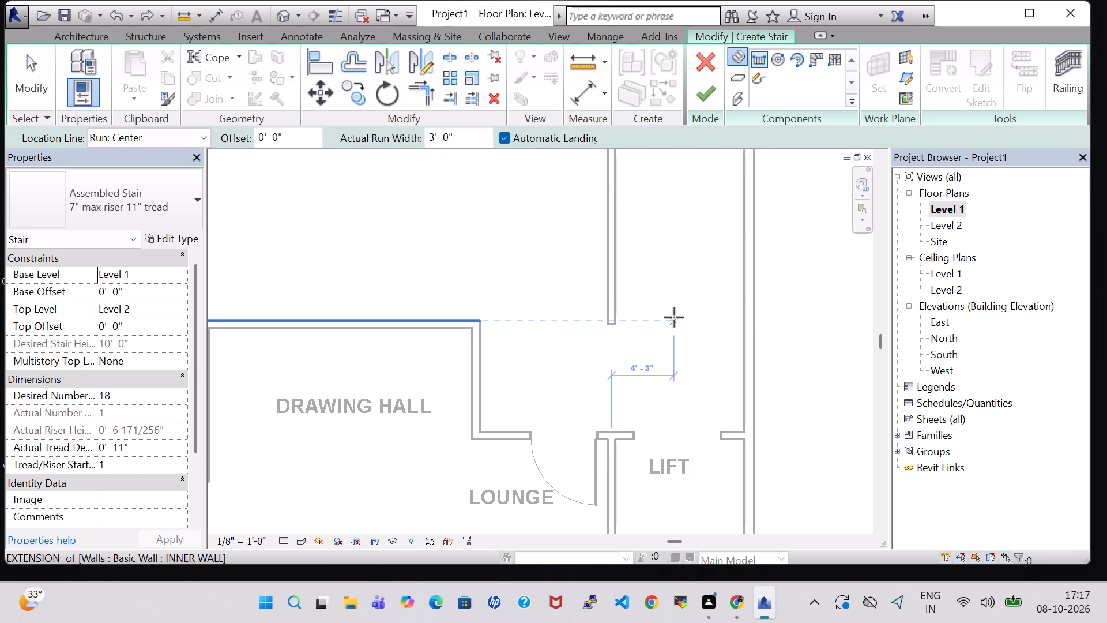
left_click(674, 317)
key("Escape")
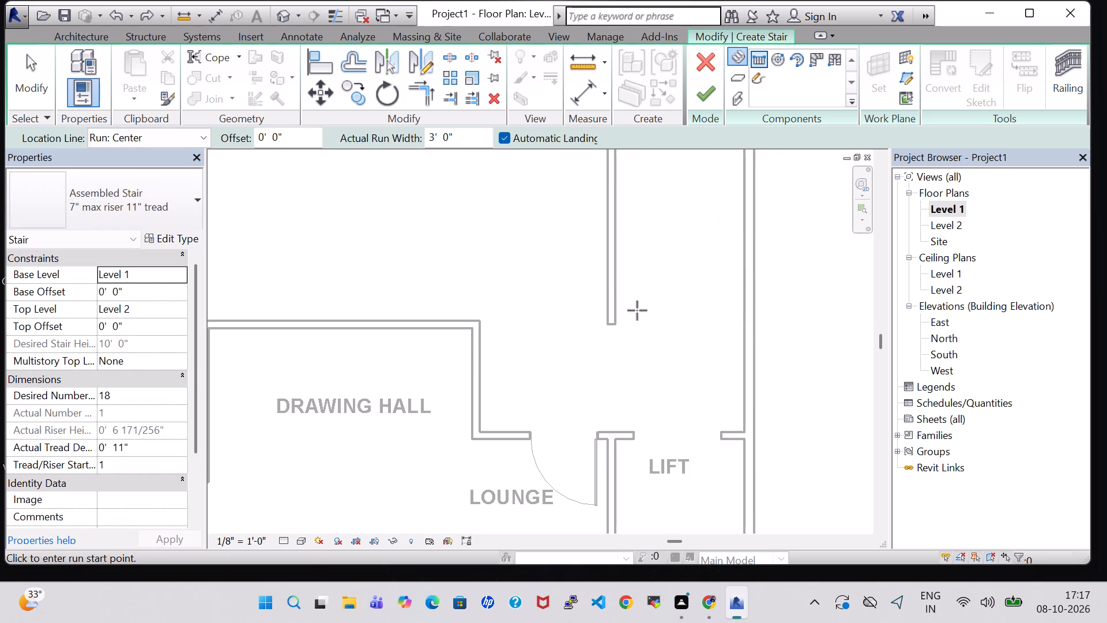
Place a U-shaped winder stair run between the inner wall and the outer east wall, north of the lift.
middle_click_drag(637, 281, 637, 290)
left_click(831, 61)
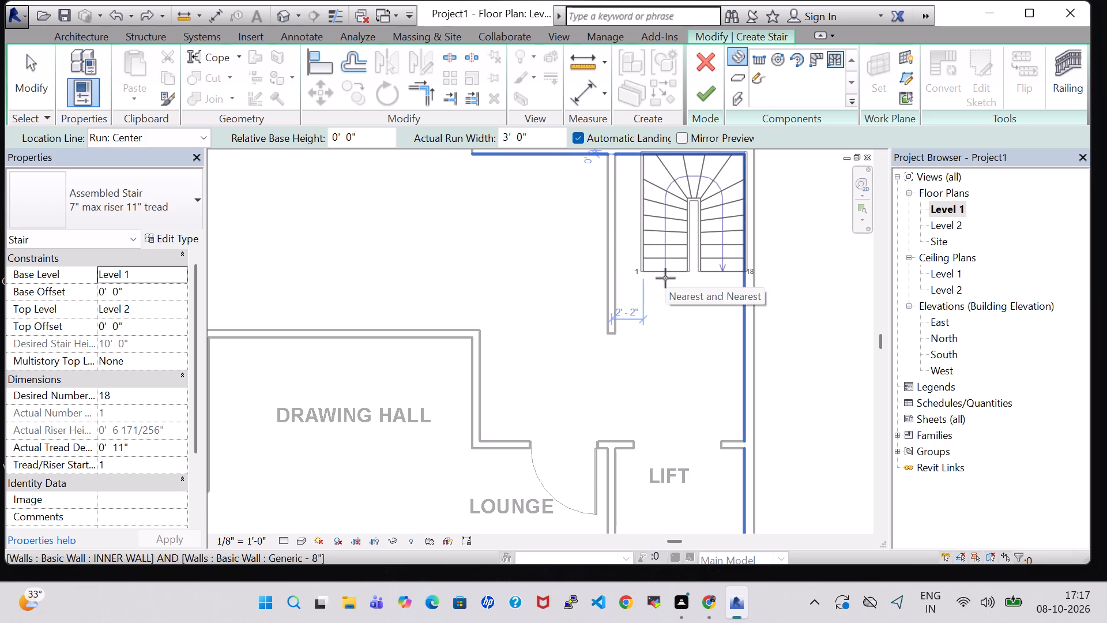
left_click(654, 279)
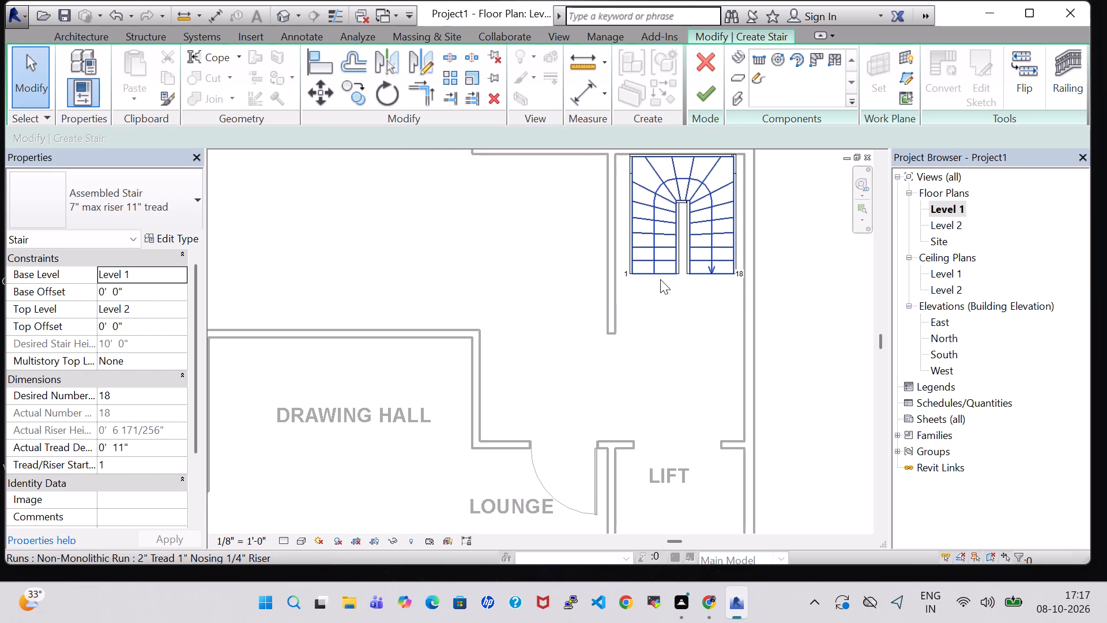
key("Escape")
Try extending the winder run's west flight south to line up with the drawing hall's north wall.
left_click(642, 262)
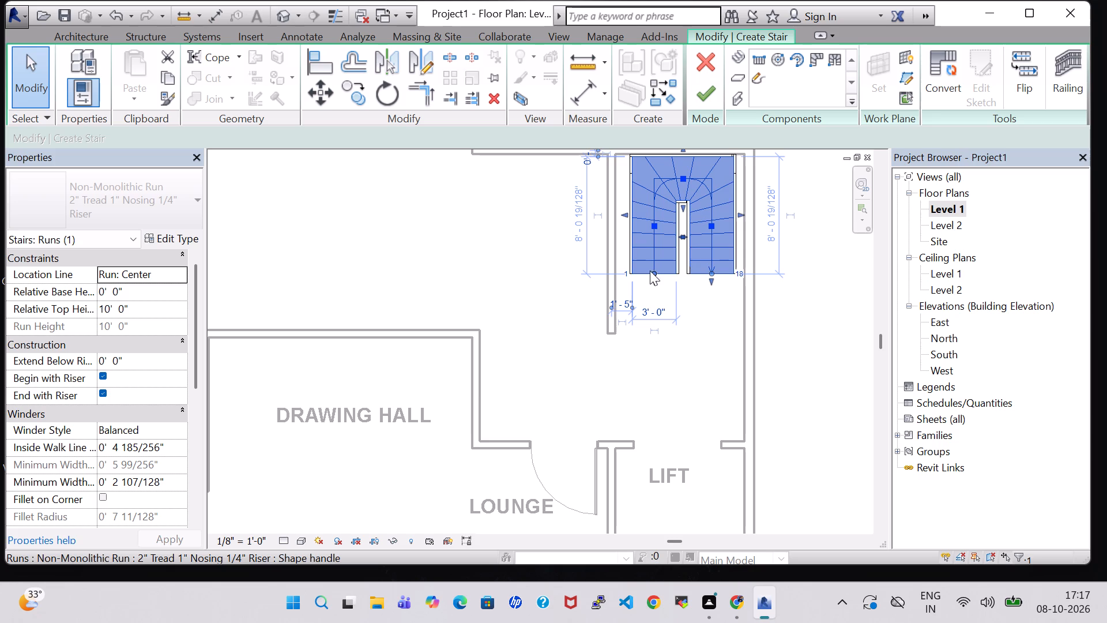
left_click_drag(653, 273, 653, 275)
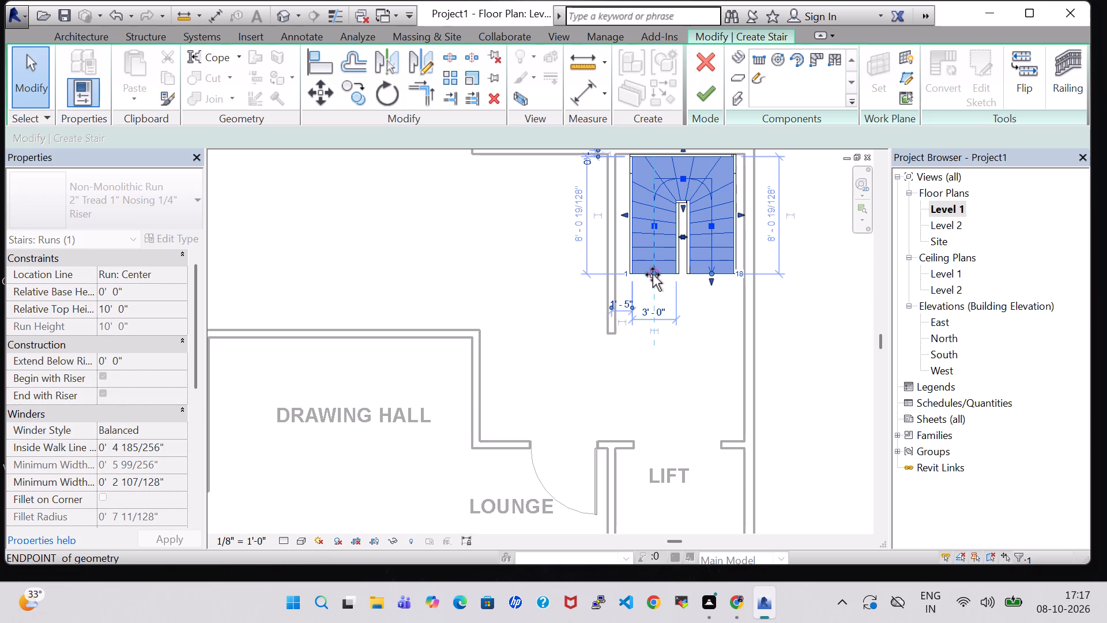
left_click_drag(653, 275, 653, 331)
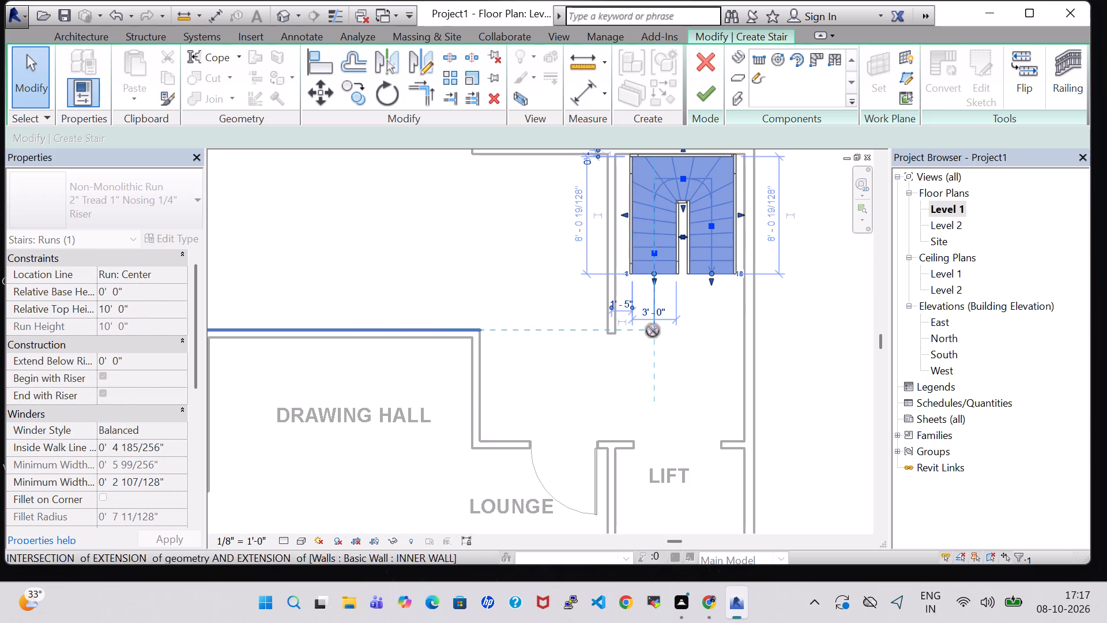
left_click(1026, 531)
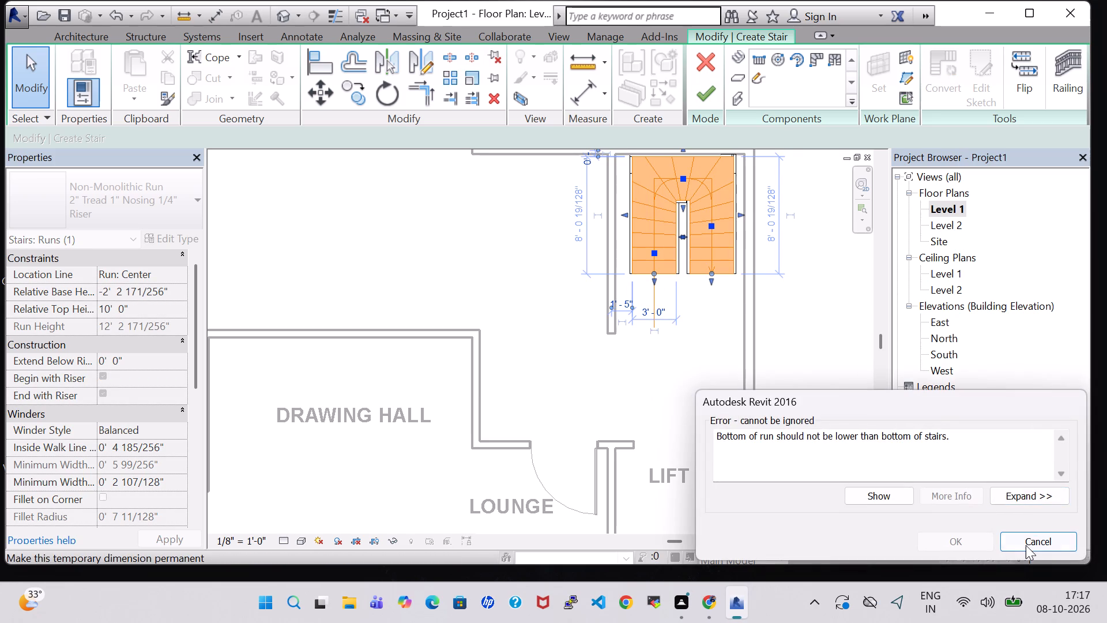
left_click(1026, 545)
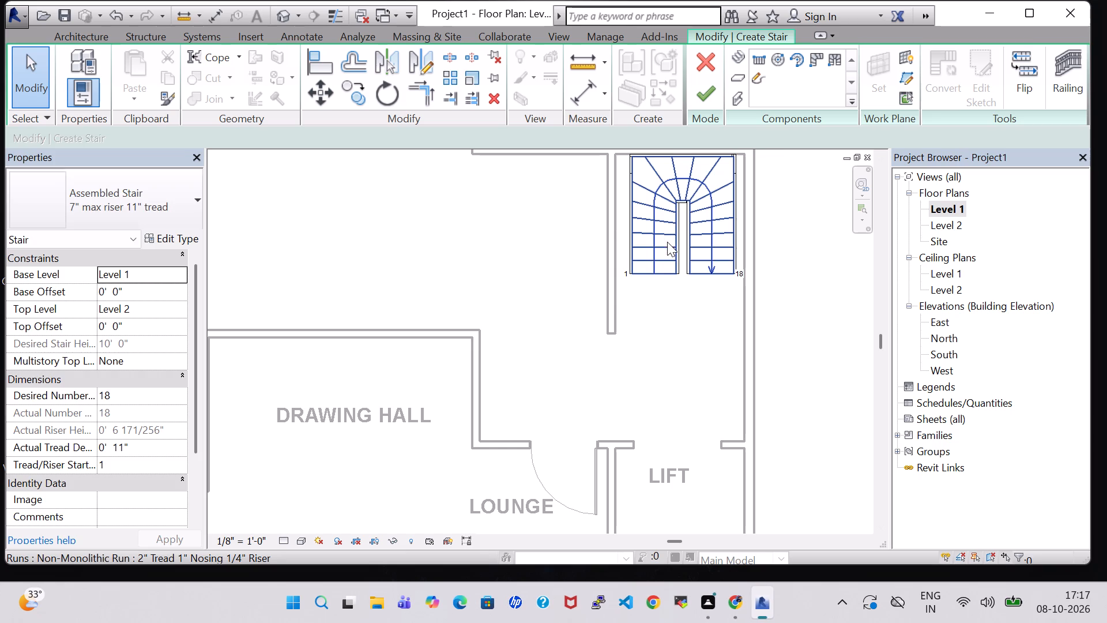
Widen the winder run toward the inner wall on its west side, making the west flight about 3' 11" wide.
left_click(667, 242)
scroll(667, 242, "up", 5)
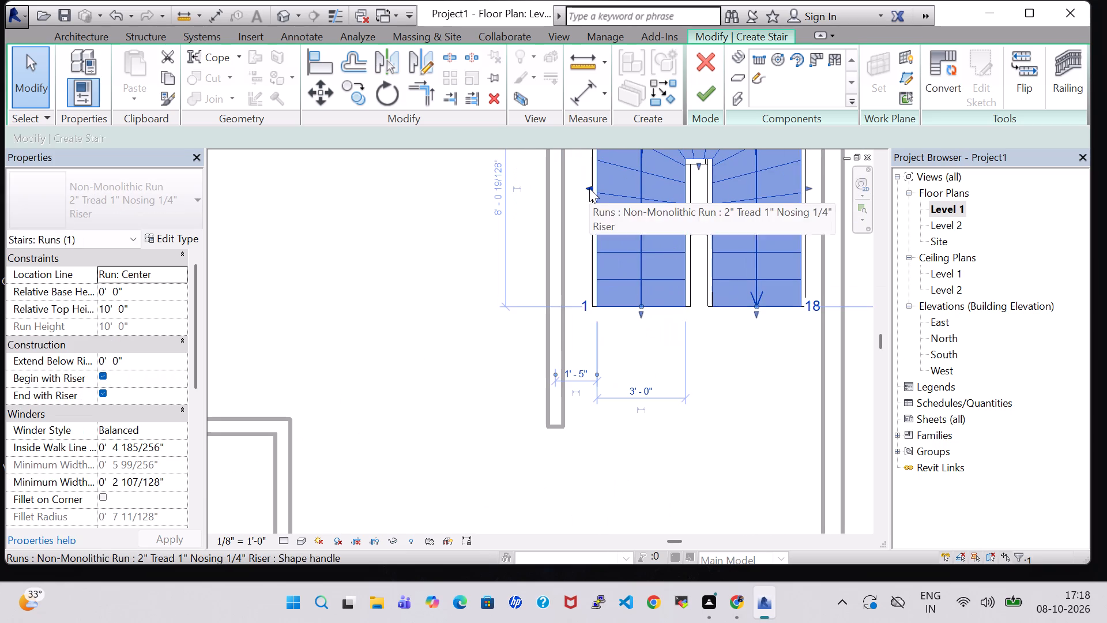
left_click_drag(589, 188, 570, 191)
scroll(692, 297, "down", 1)
middle_click_drag(685, 325, 676, 413)
left_click(847, 434)
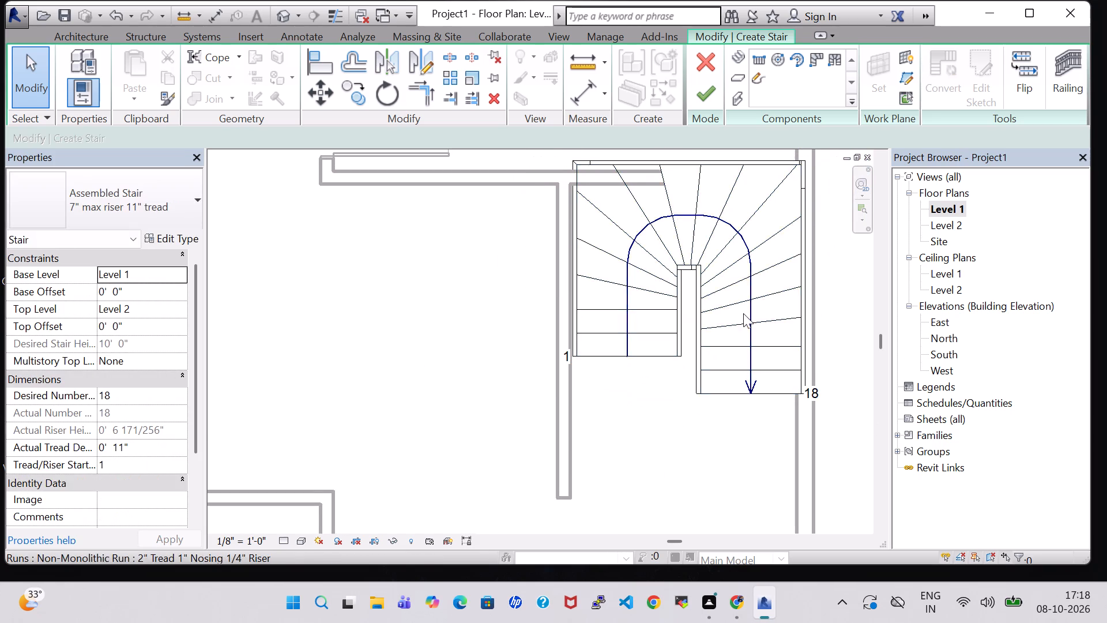
Nudge the stair run south until its top edge sits about 10" from the wall to the north.
left_click(670, 294)
key("Down")
key("Down")
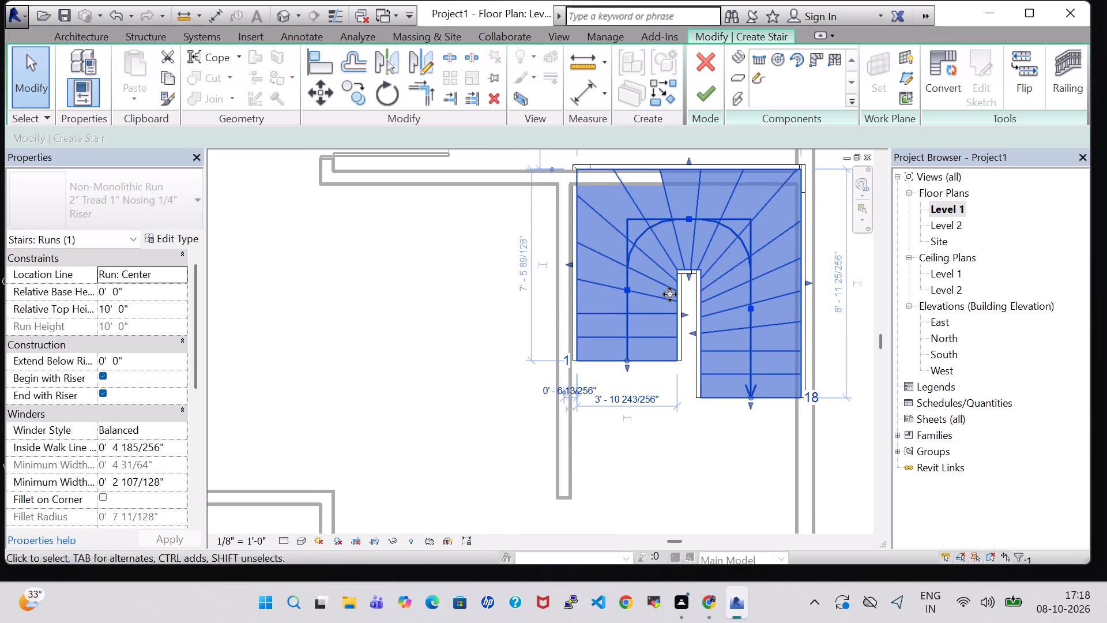
key("Down")
key("Down")
key("Down")
key("Down")
key("Down")
key("Down")
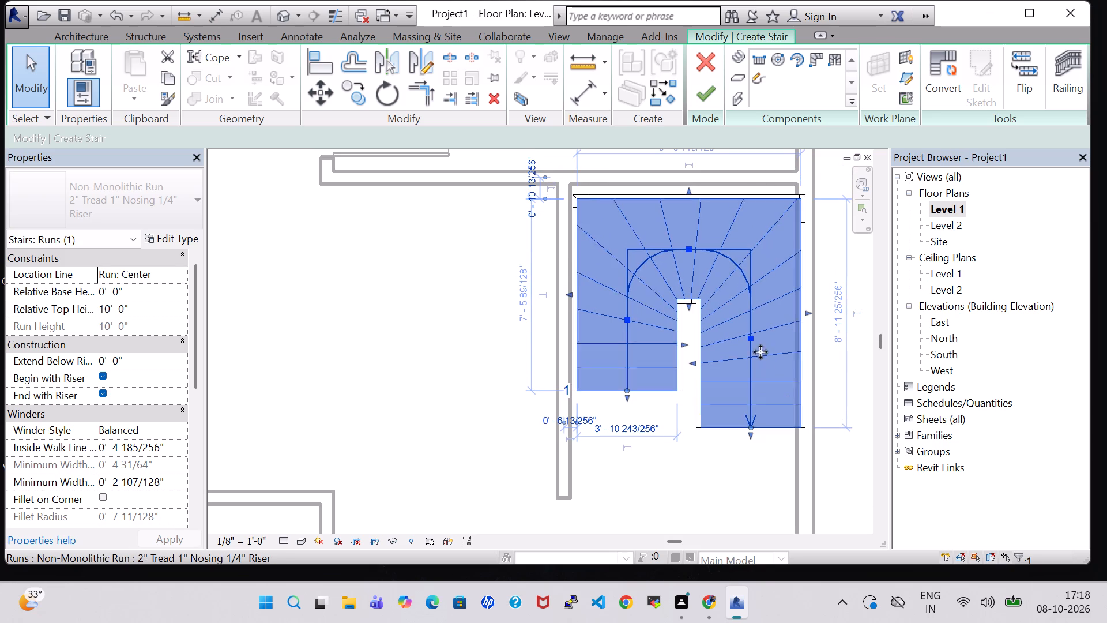
Nudge the stair run west, clear of the outer east wall, and try adjusting its east edge.
left_click(806, 311)
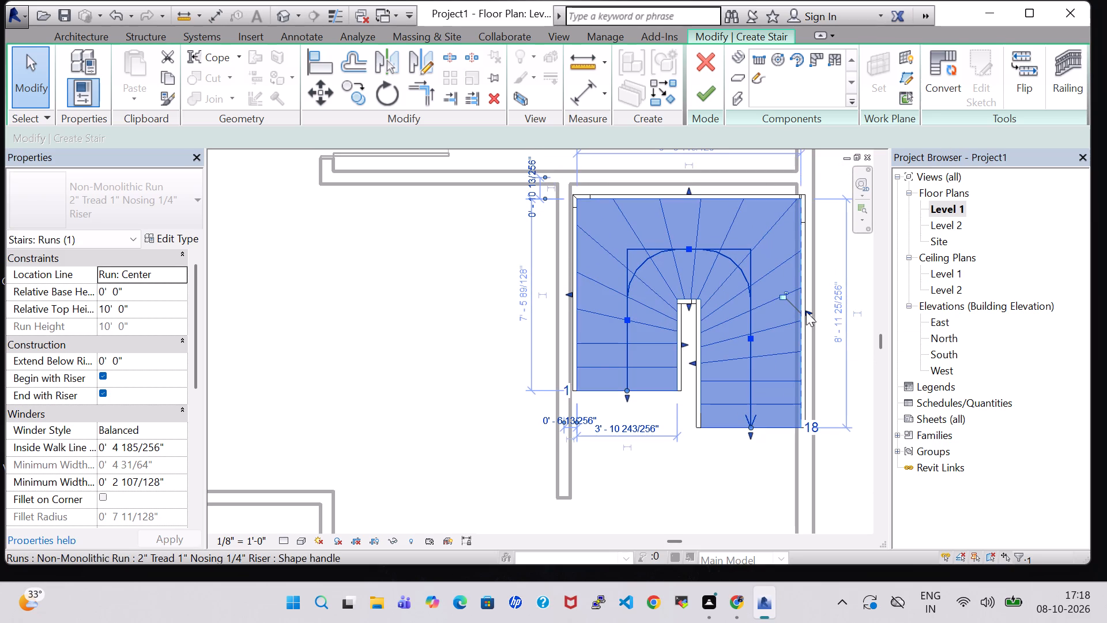
key("Left")
key("Left")
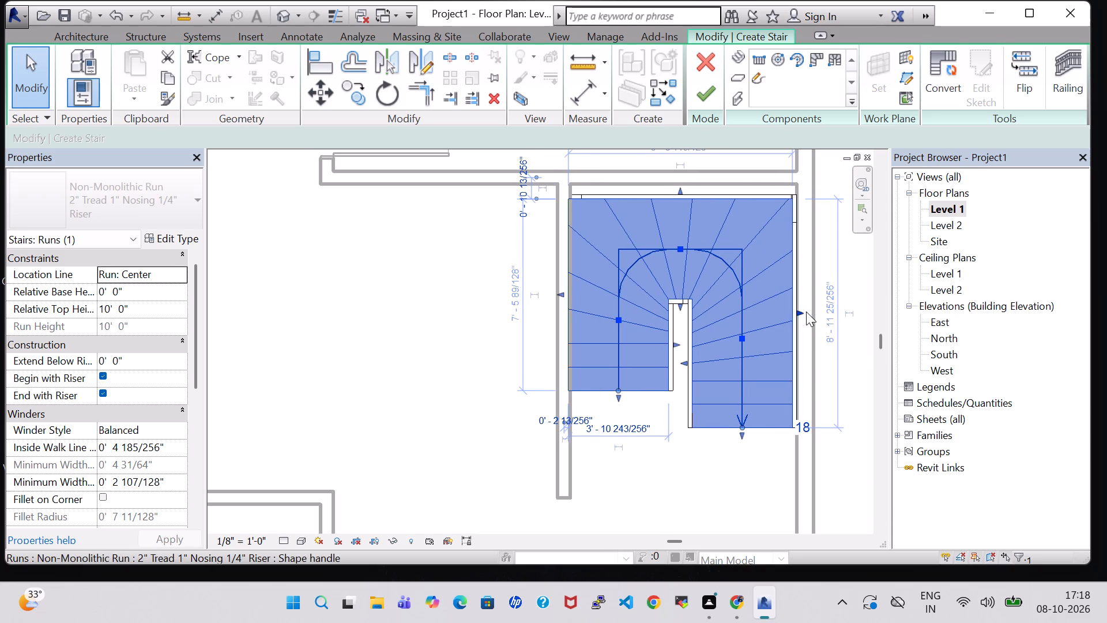
key("Left")
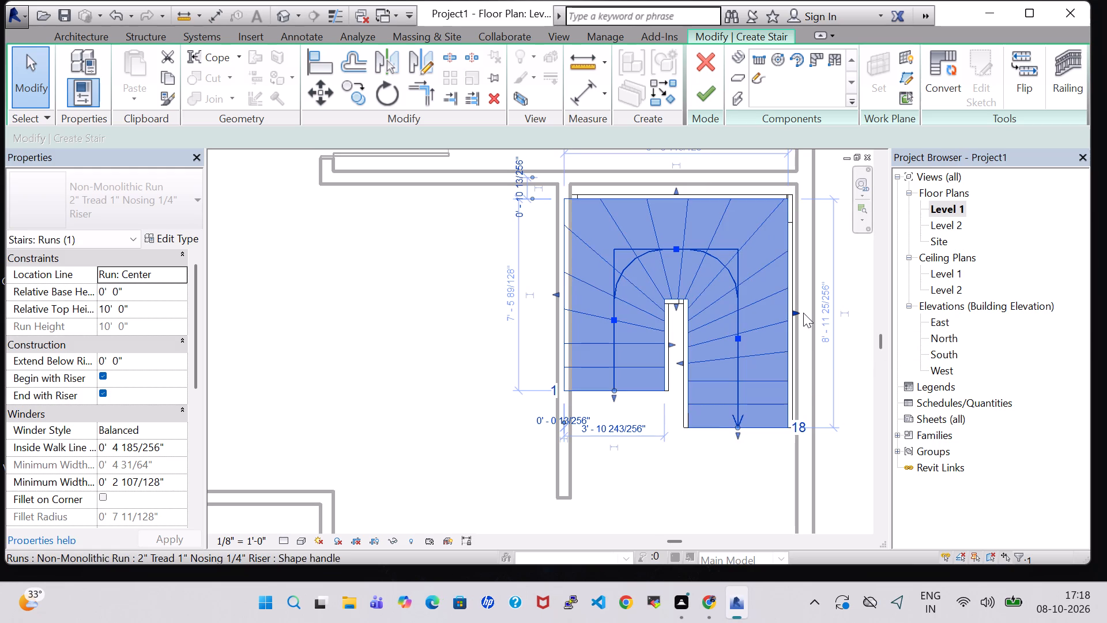
left_click_drag(796, 313, 781, 313)
left_click(857, 430)
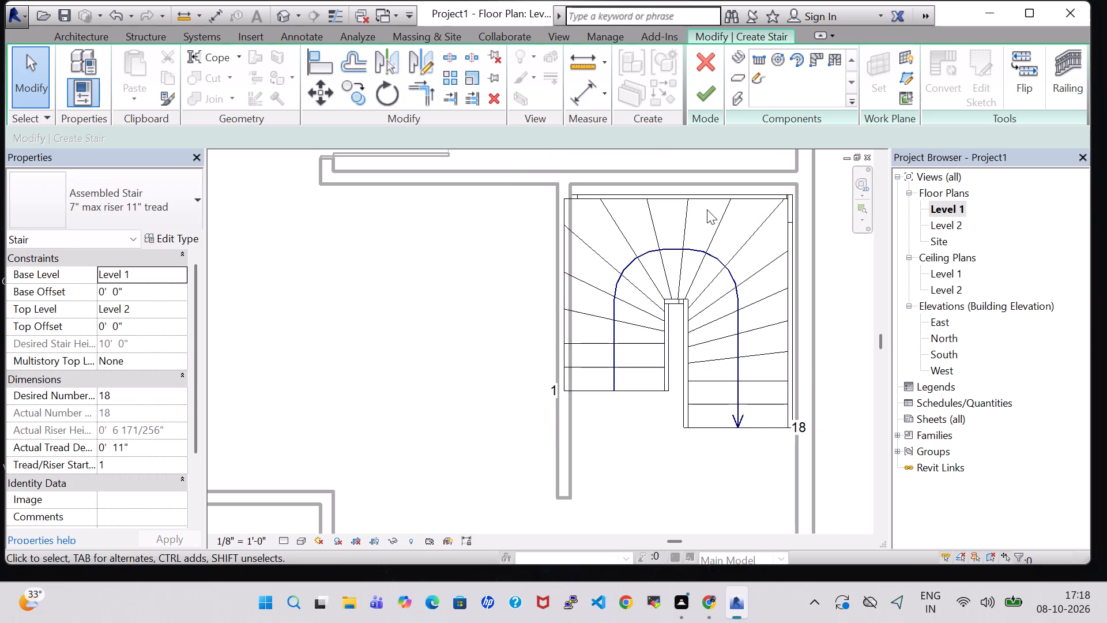
Nudge the stair run back east so its west flight starts just inside the inner wall.
left_click(707, 209)
left_click(665, 205)
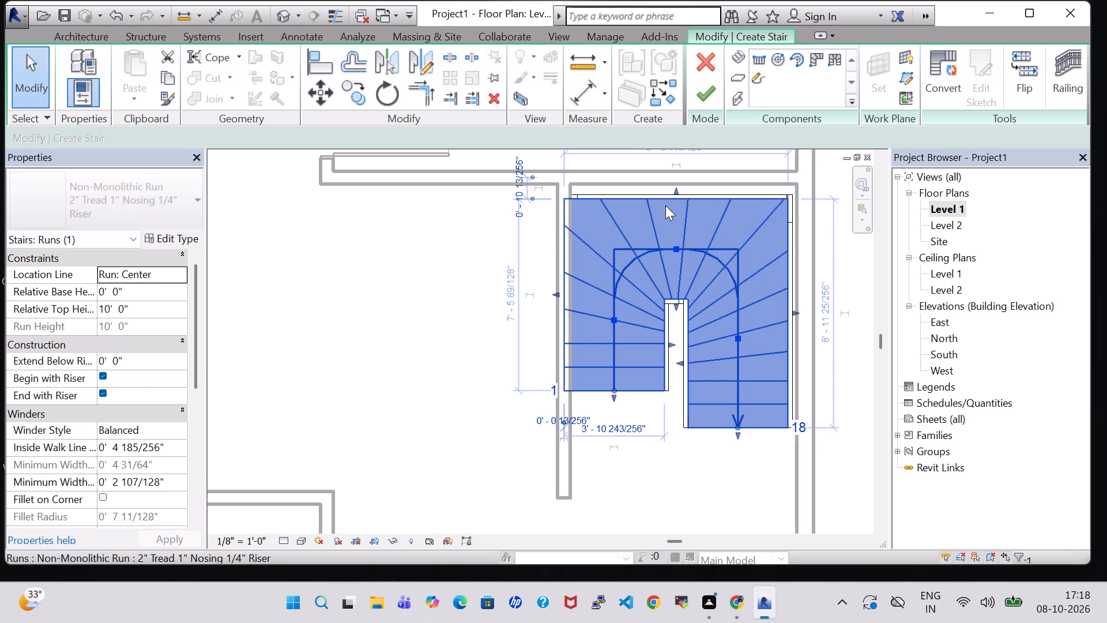
key("Right")
key("Right")
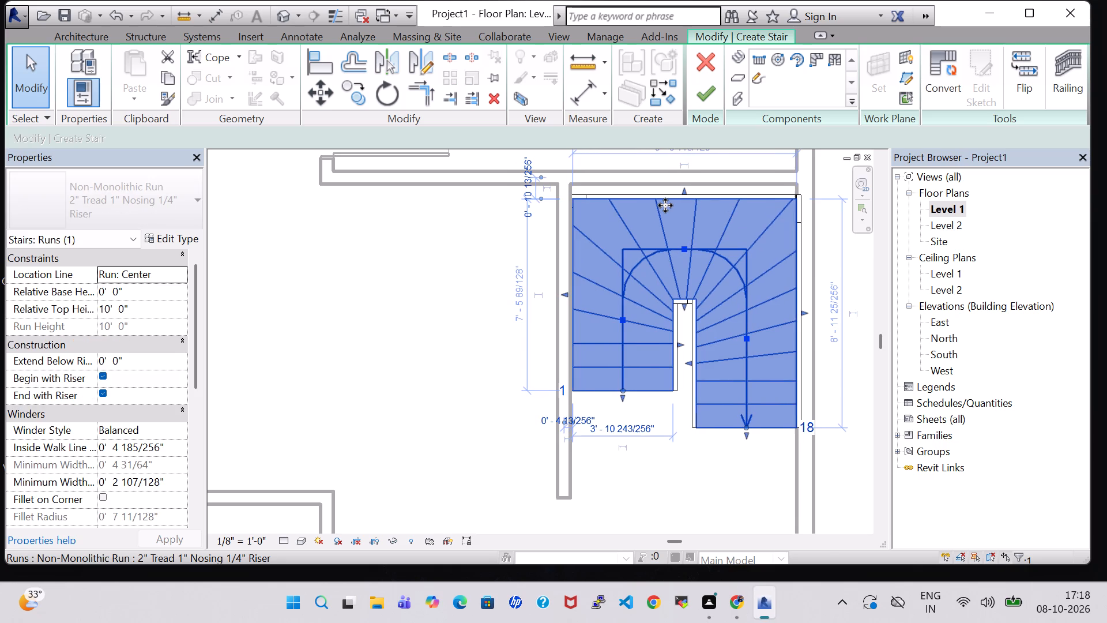
left_click(449, 363)
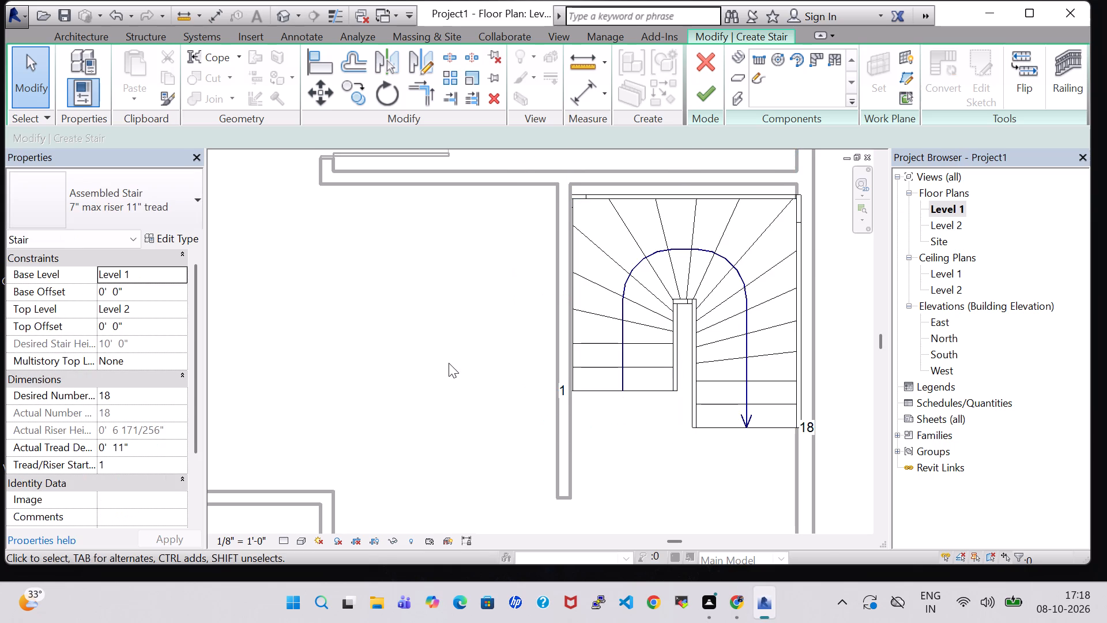
Finish the winder stair and return to the Level 1 floor plan.
scroll(449, 363, "down", 2)
left_click(720, 97)
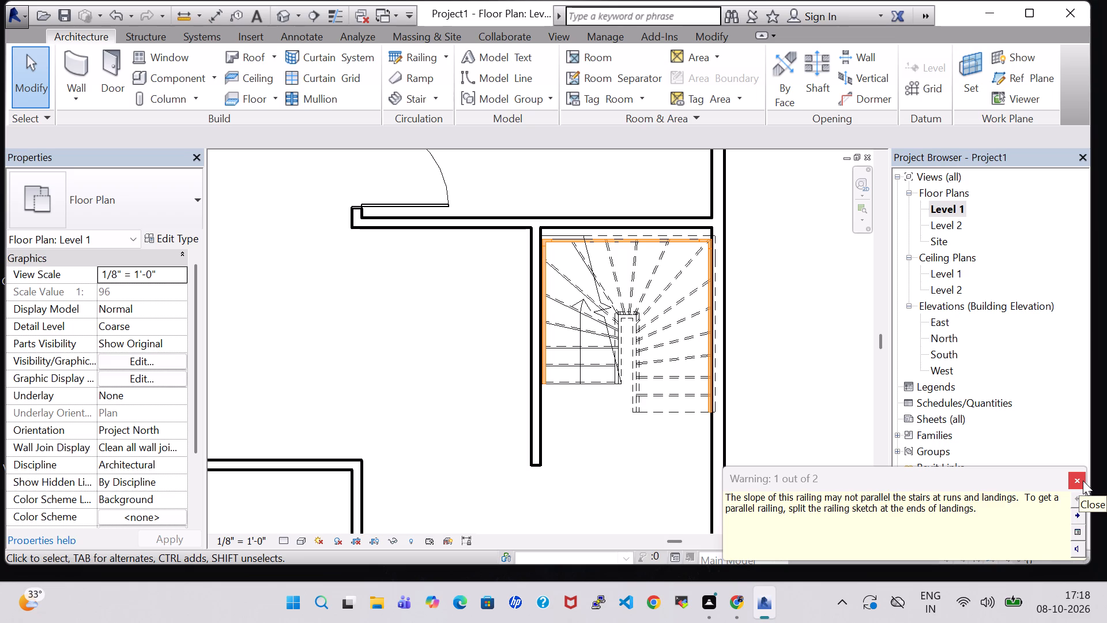
left_click(1083, 481)
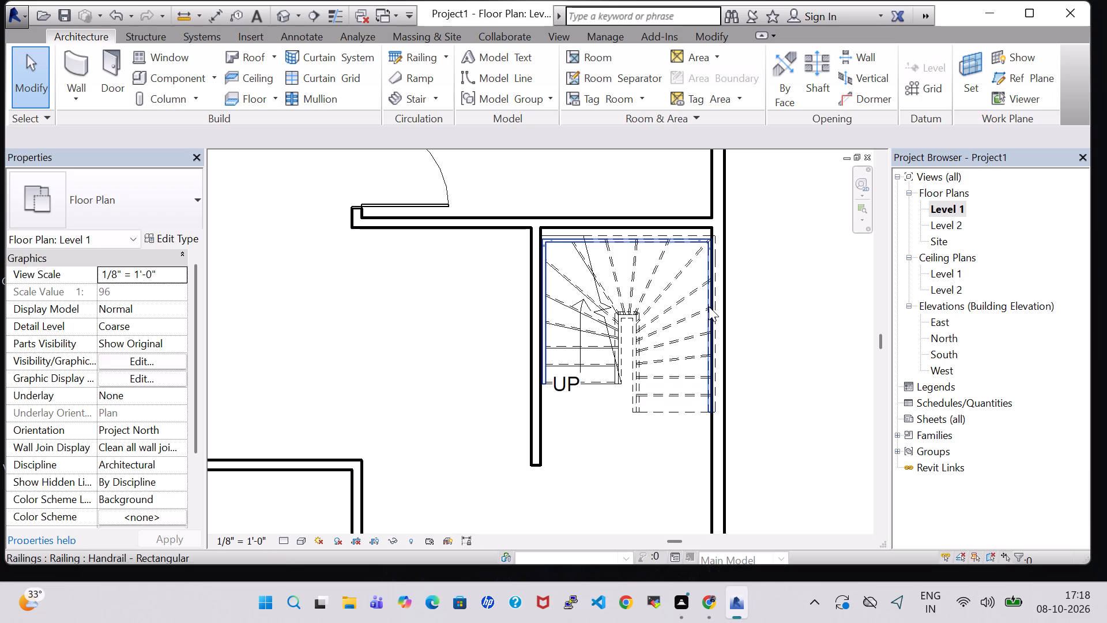
Open the default 3D view and delete the stair's outer handrail running along the surrounding walls.
left_click(709, 306)
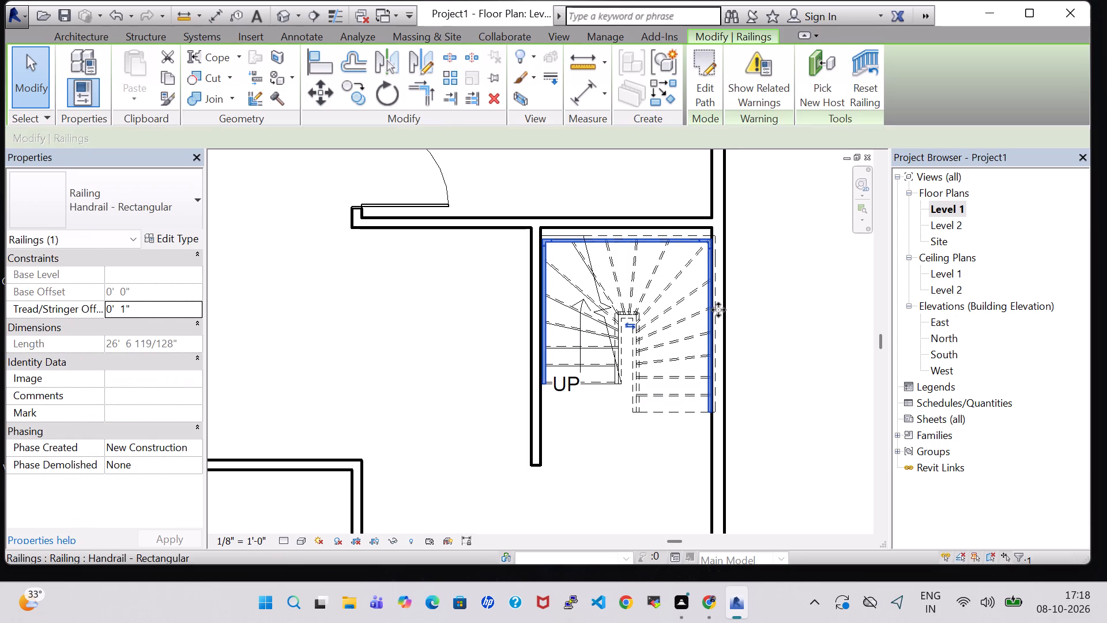
left_click(277, 18)
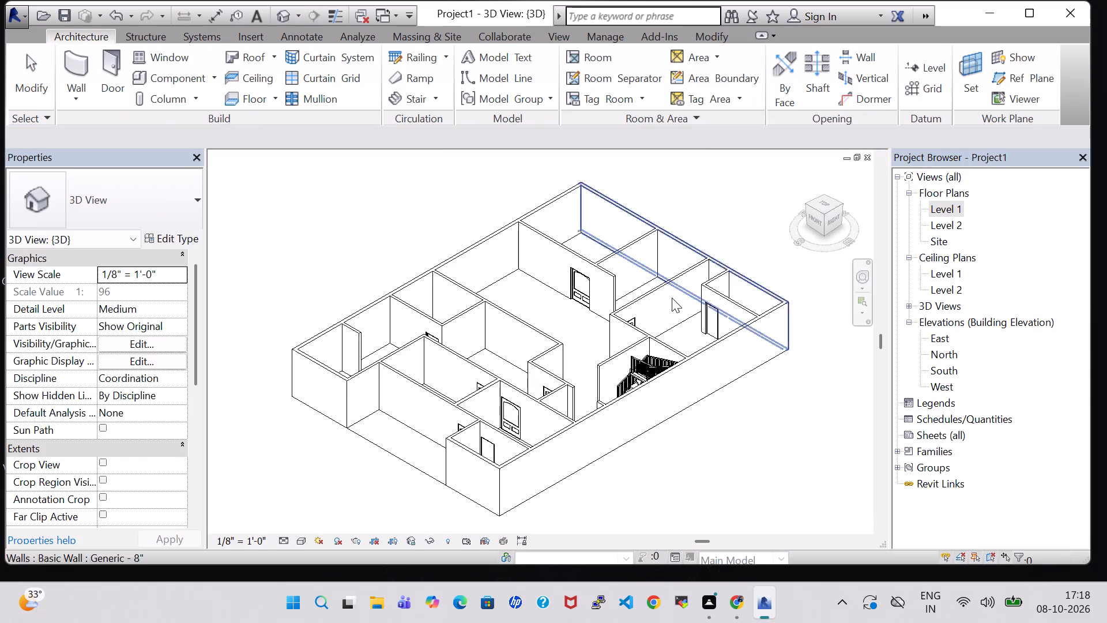
middle_click_drag(721, 474, 771, 452, "shift")
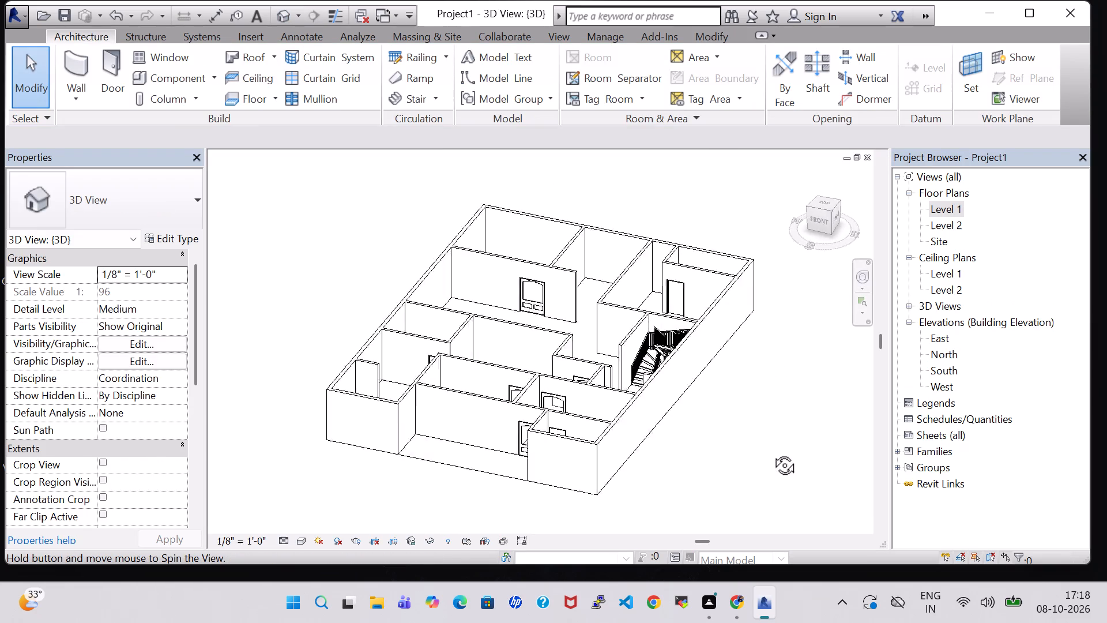
middle_click_drag(771, 452, 827, 468, "shift")
middle_click_drag(770, 319, 758, 517, "shift")
scroll(726, 333, "up", 6, "shift")
scroll(705, 314, "up", 7)
middle_click_drag(705, 314, 705, 235)
scroll(705, 269, "up", 1)
middle_click_drag(718, 377, 700, 243, "shift")
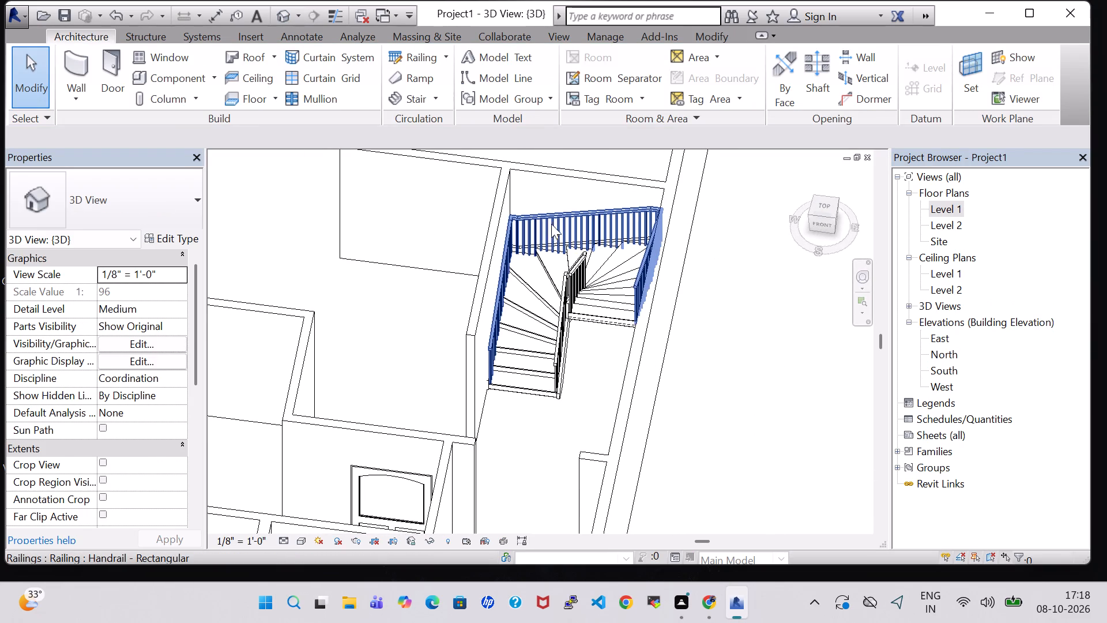
left_click(569, 222)
key("Delete")
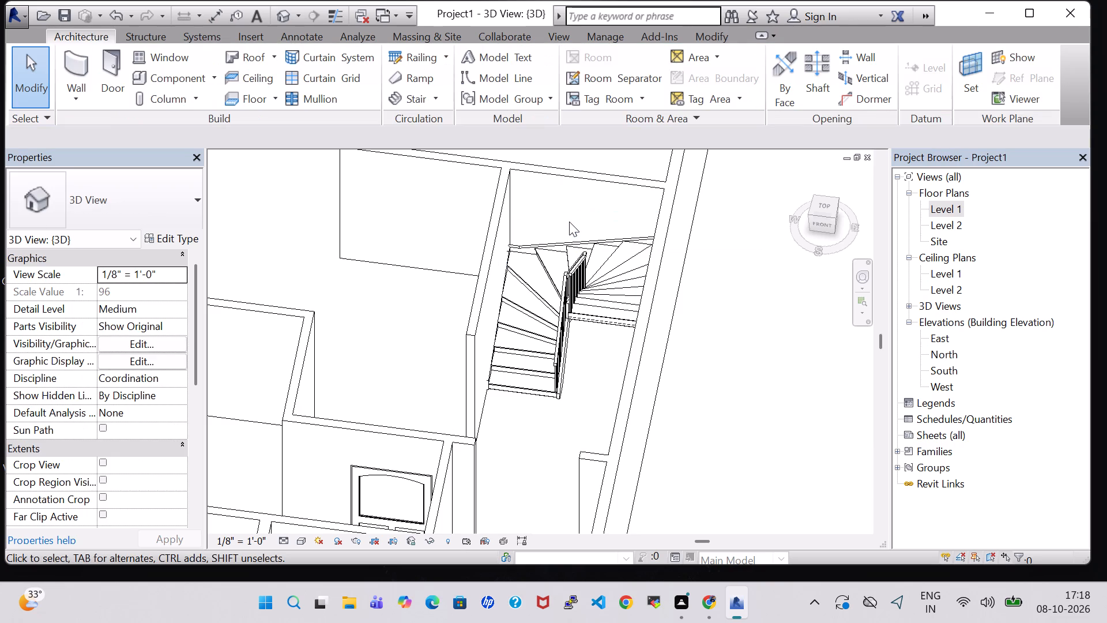
left_click(731, 292)
Set the 3D view's detail level to Medium.
middle_click_drag(731, 292, 763, 284, "shift")
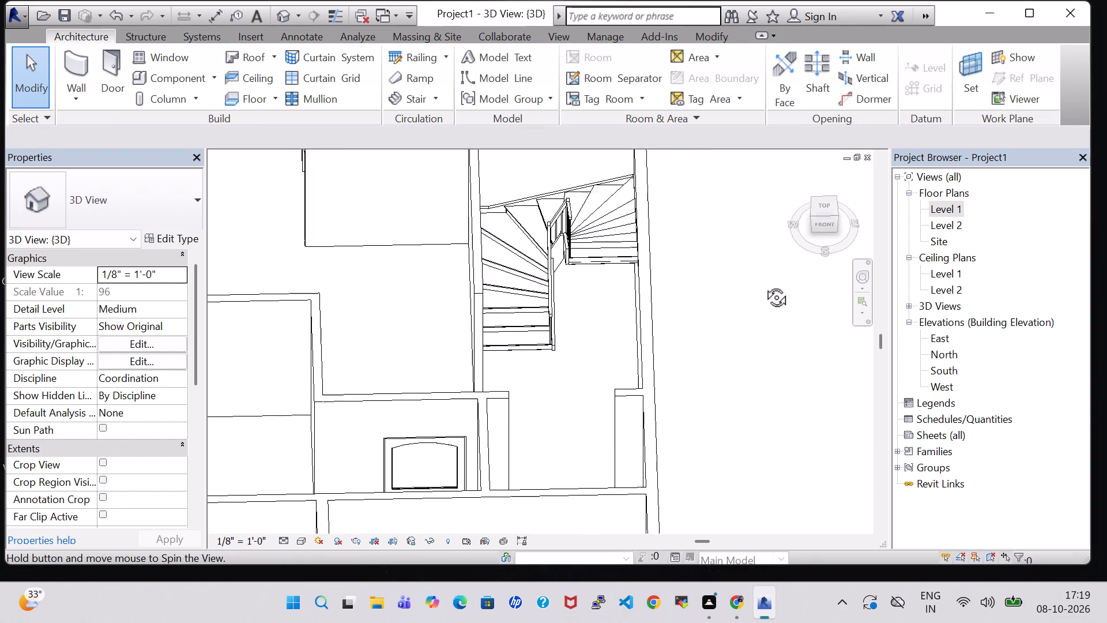
middle_click_drag(763, 284, 800, 283, "shift")
middle_click_drag(564, 227, 536, 354)
middle_click_drag(675, 316, 657, 327, "shift")
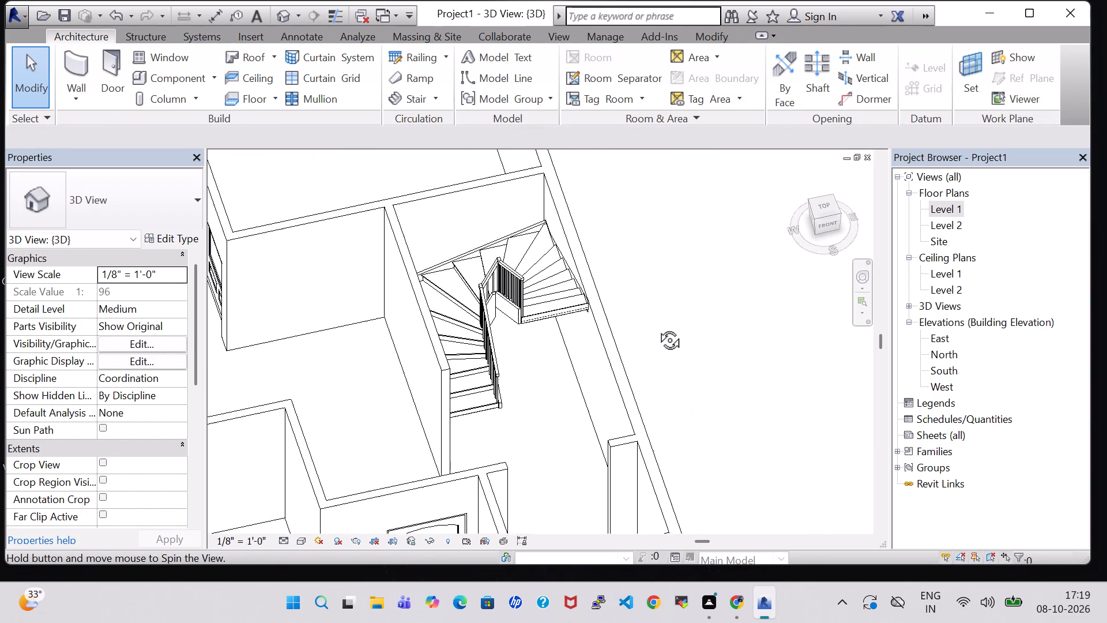
middle_click_drag(657, 327, 622, 402, "shift")
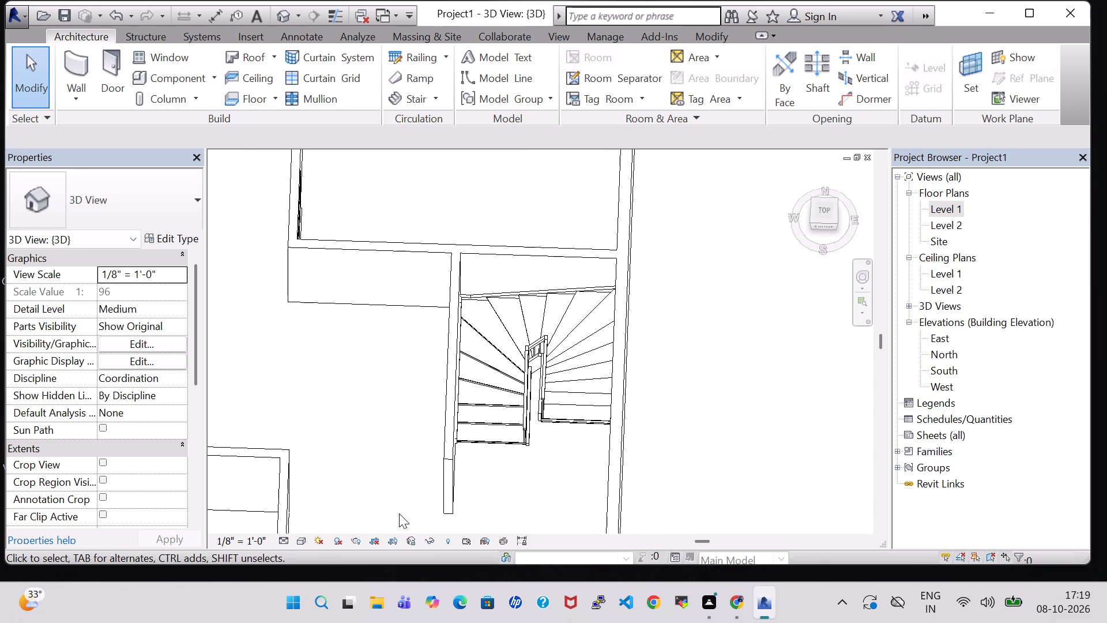
left_click(284, 544)
left_click(322, 501)
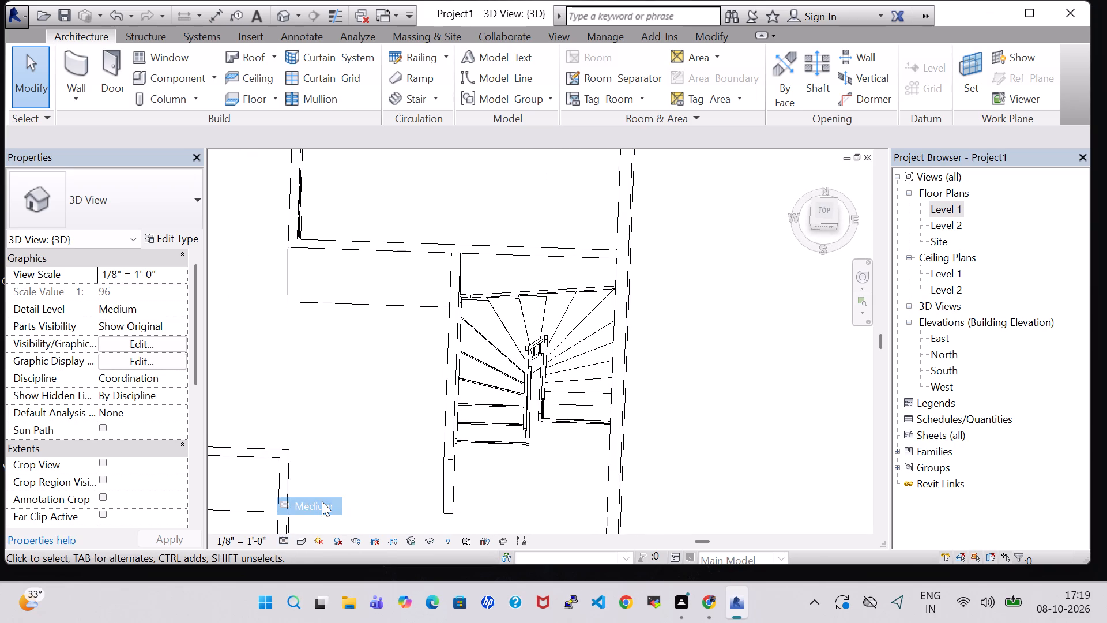
Set the 3D view's visual style to Realistic.
left_click(296, 540)
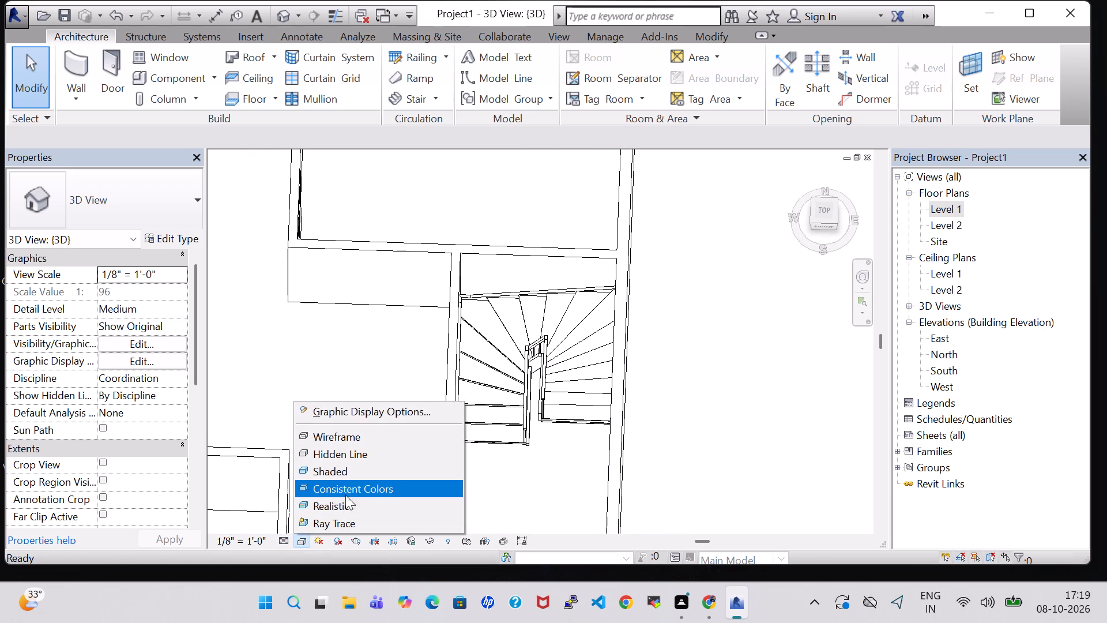
left_click(339, 475)
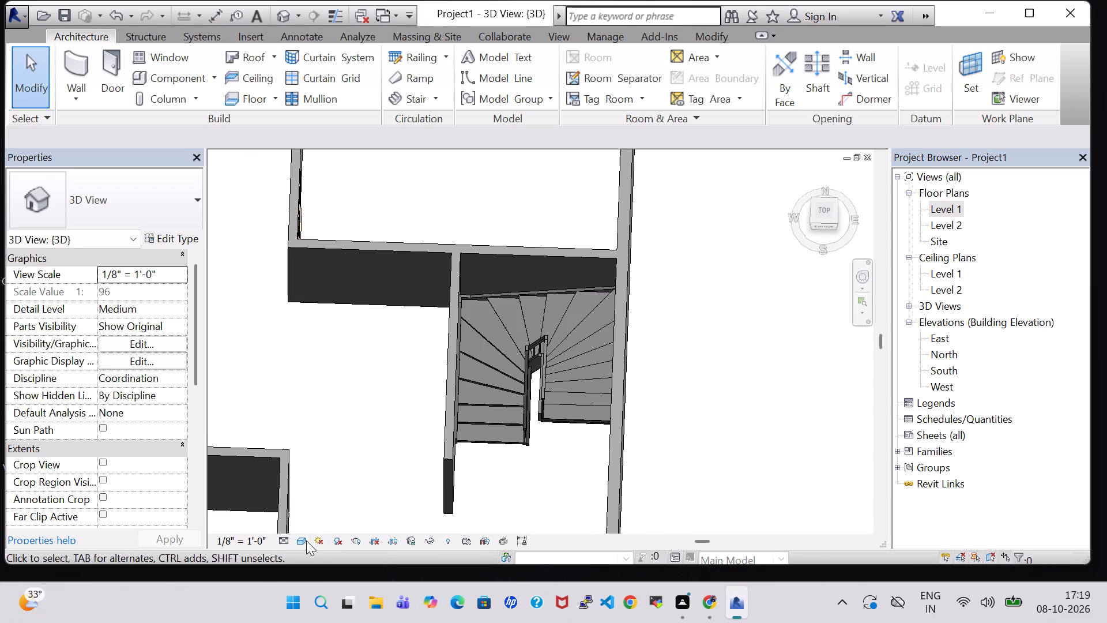
left_click(306, 541)
left_click(333, 513)
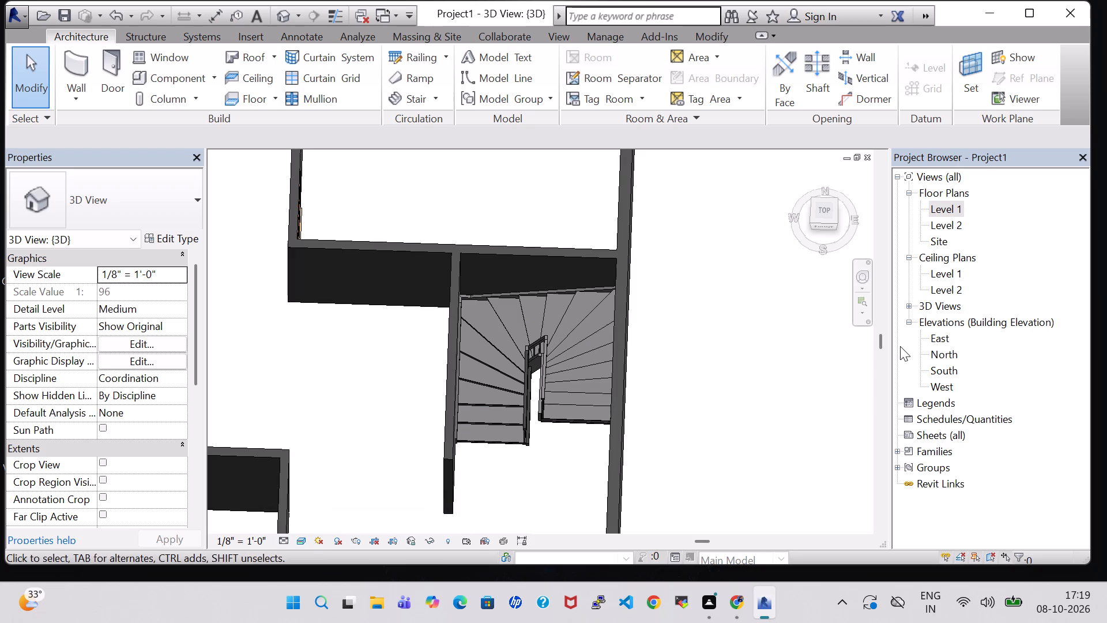
Examine the winder stair, its inner railing and the surrounding walls from several angles in the 3D view.
middle_click_drag(680, 407, 698, 210, "shift")
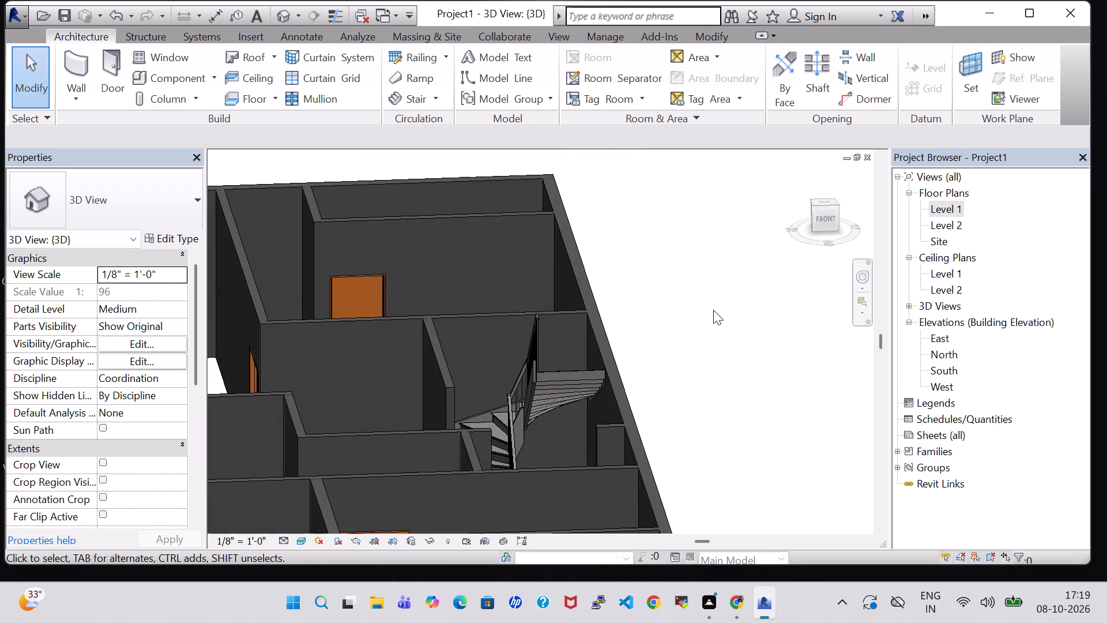
middle_click_drag(717, 316, 752, 437, "shift")
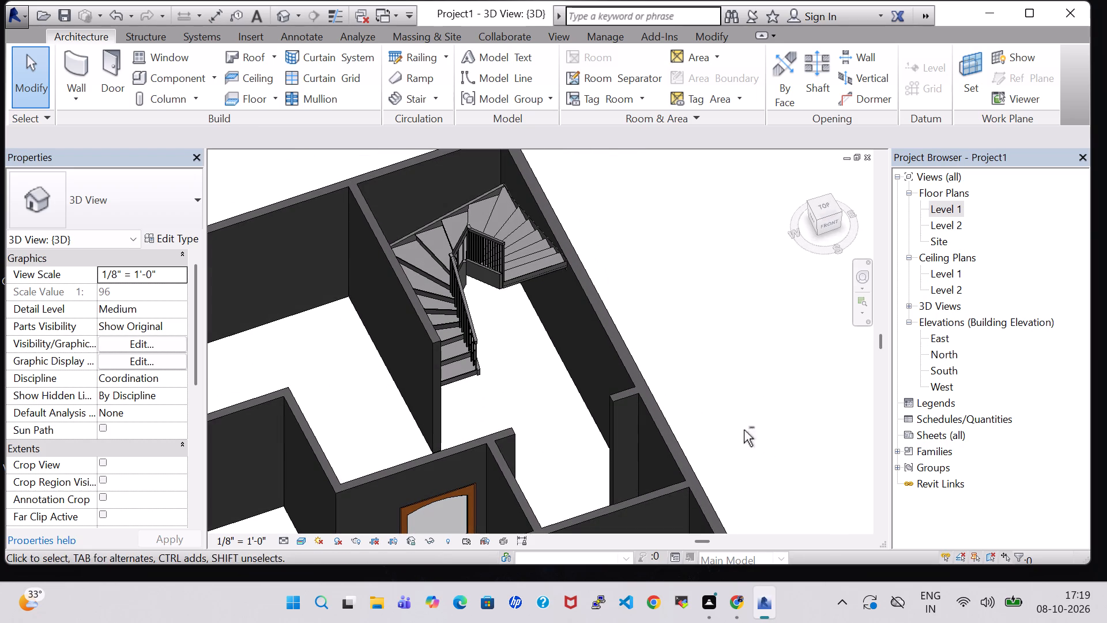
middle_click_drag(639, 261, 683, 271, "shift")
middle_click_drag(643, 174, 756, 261)
middle_click(756, 261, "shift")
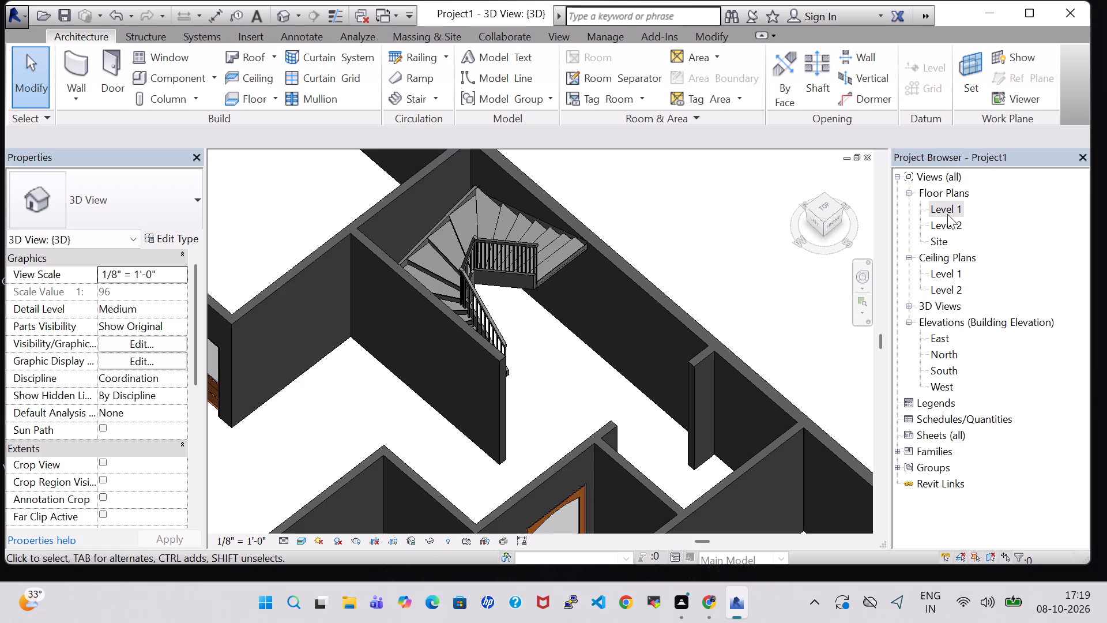
Return to the Level 1 floor plan and look over the room layout from the stair to the kitchen and balcony.
double_click(947, 214)
scroll(743, 367, "down", 1)
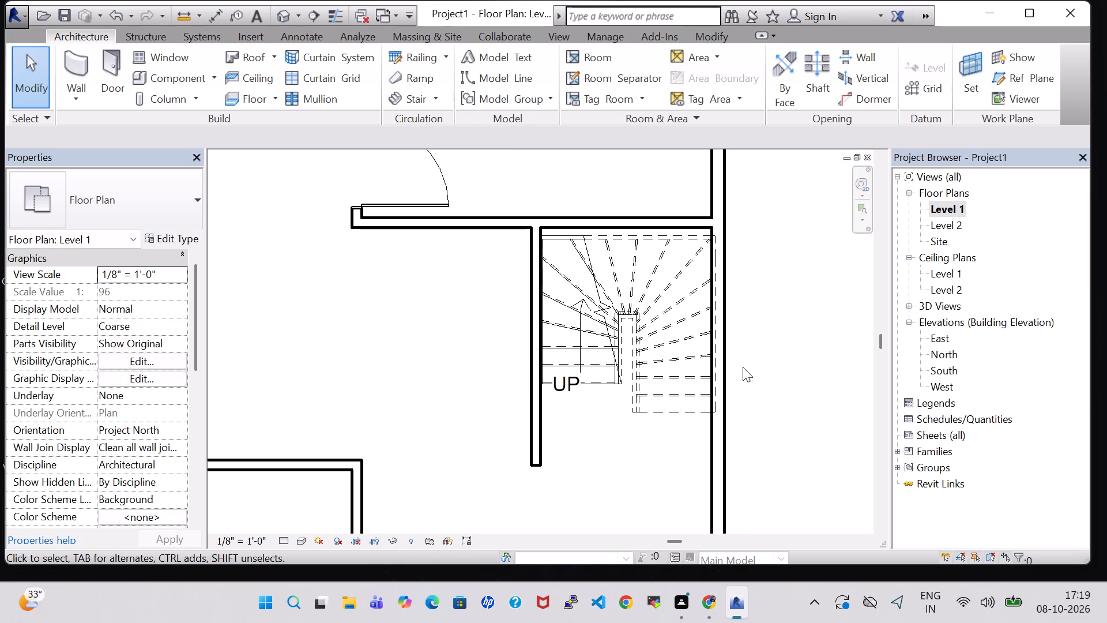
scroll(777, 353, "down", 2)
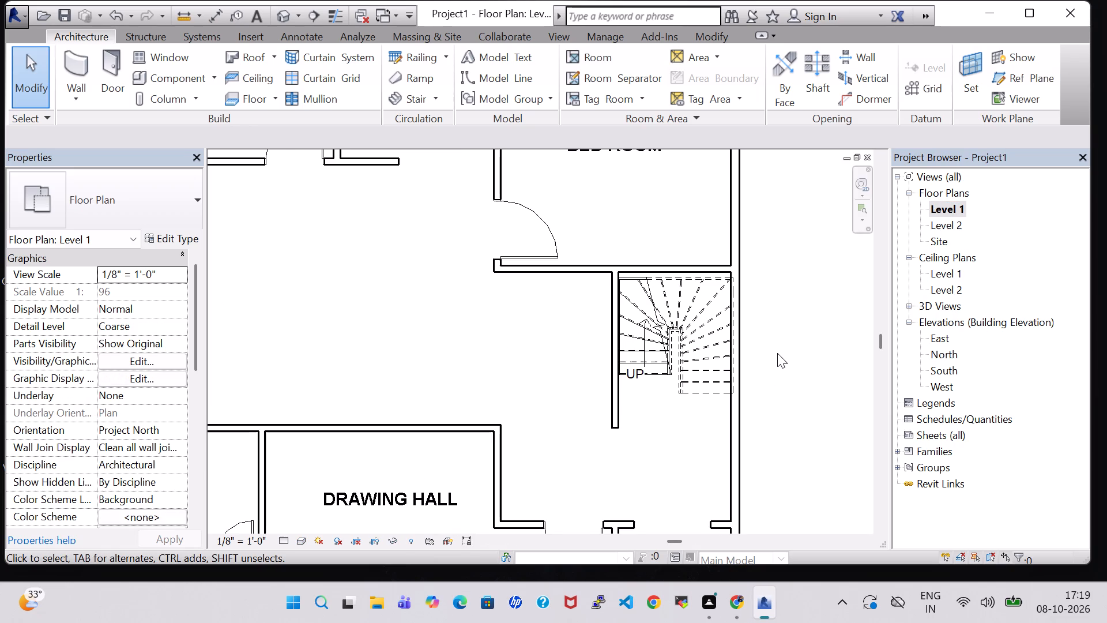
scroll(777, 353, "down", 1)
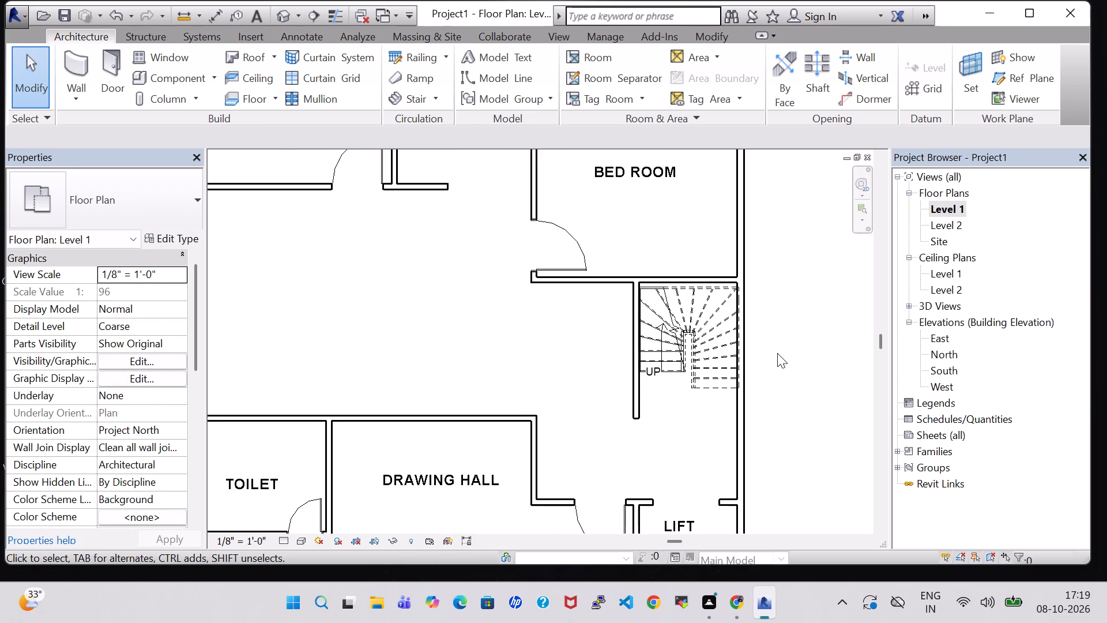
middle_click_drag(777, 353, 745, 307)
scroll(745, 307, "down", 2)
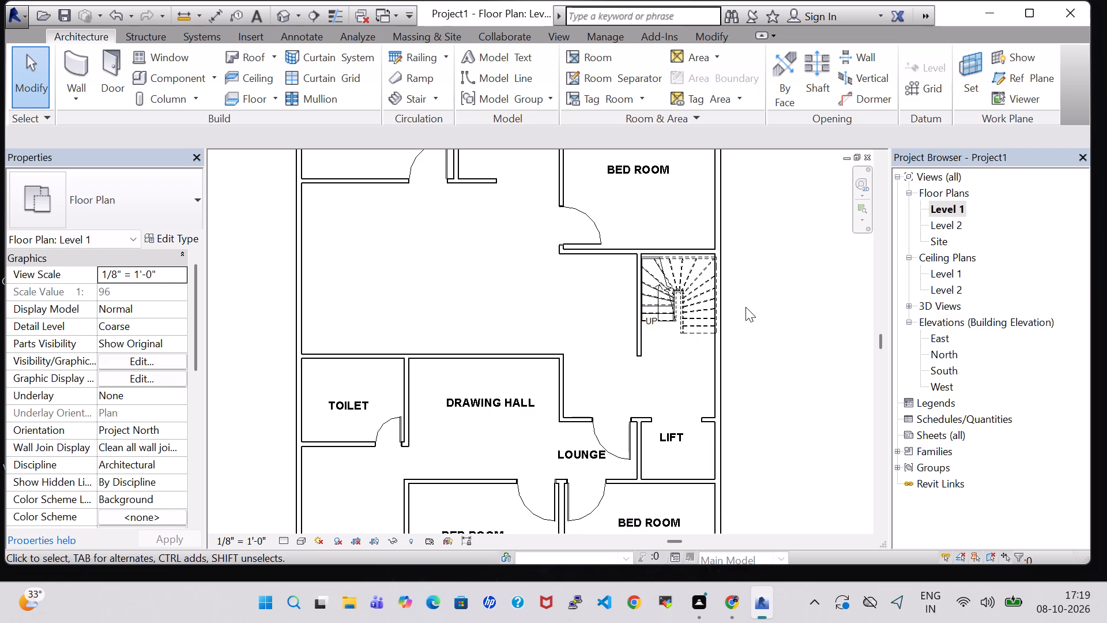
middle_click_drag(745, 307, 766, 361)
scroll(778, 366, "down", 2)
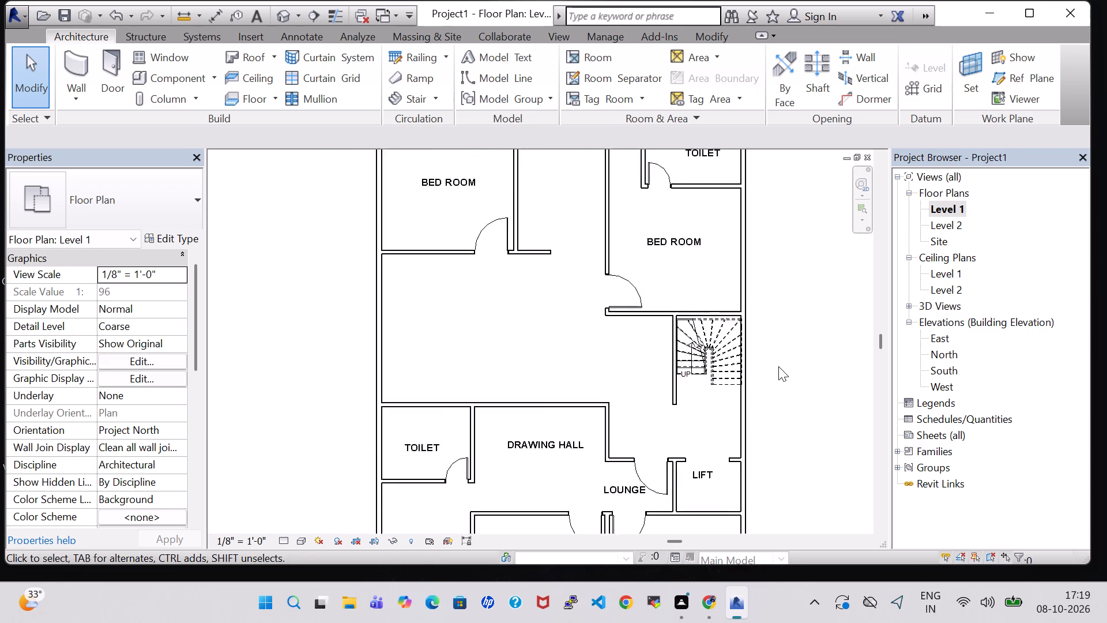
middle_click(775, 349)
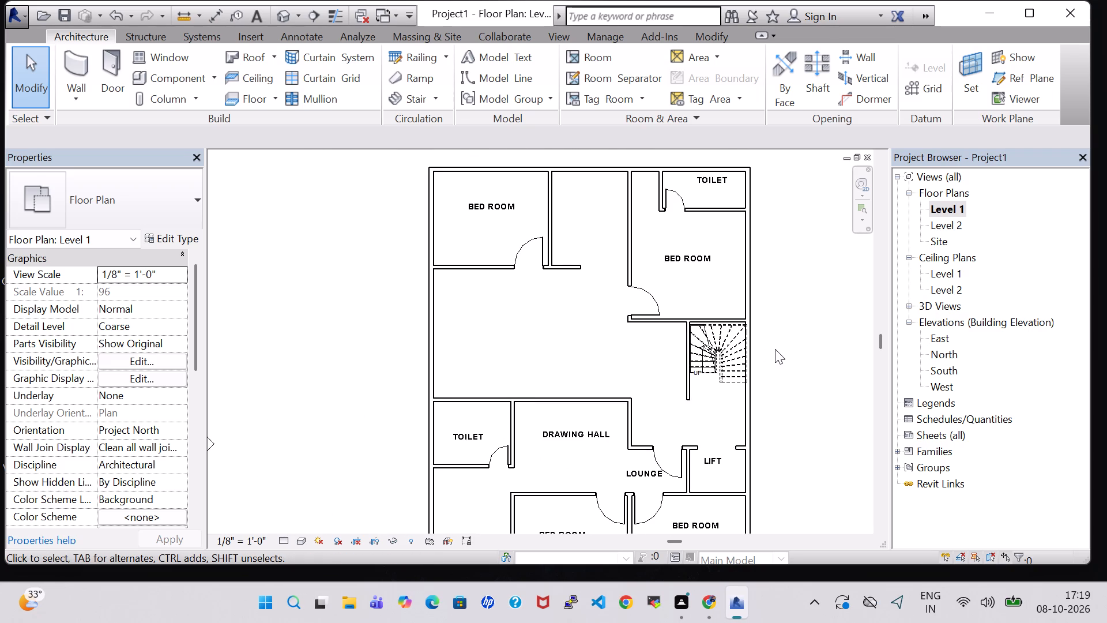
middle_click_drag(775, 349, 760, 316)
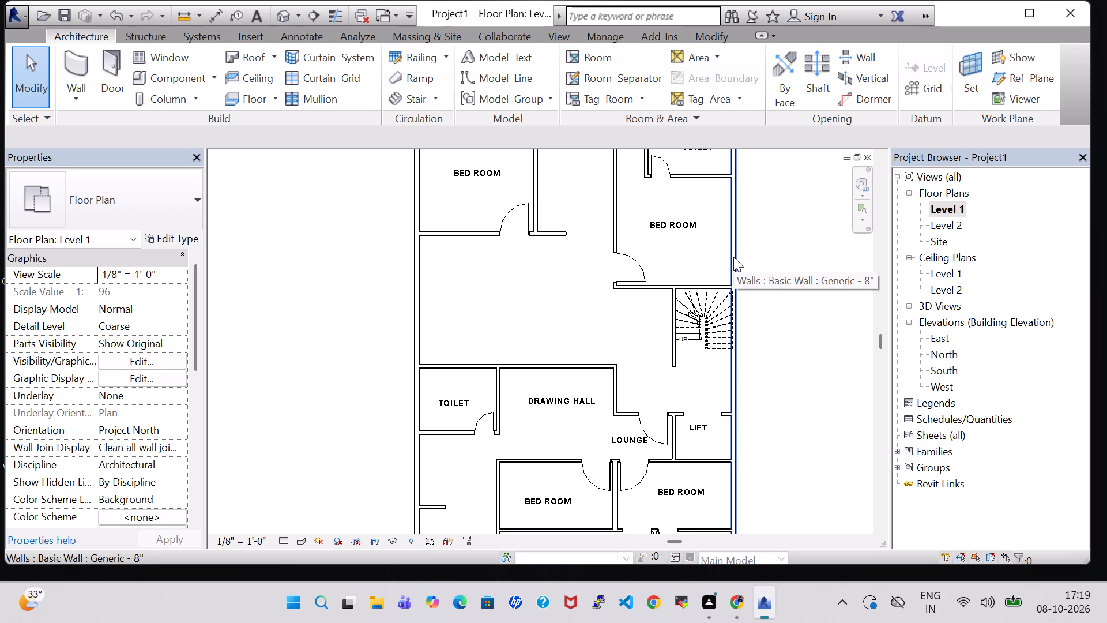
scroll(799, 286, "down", 1)
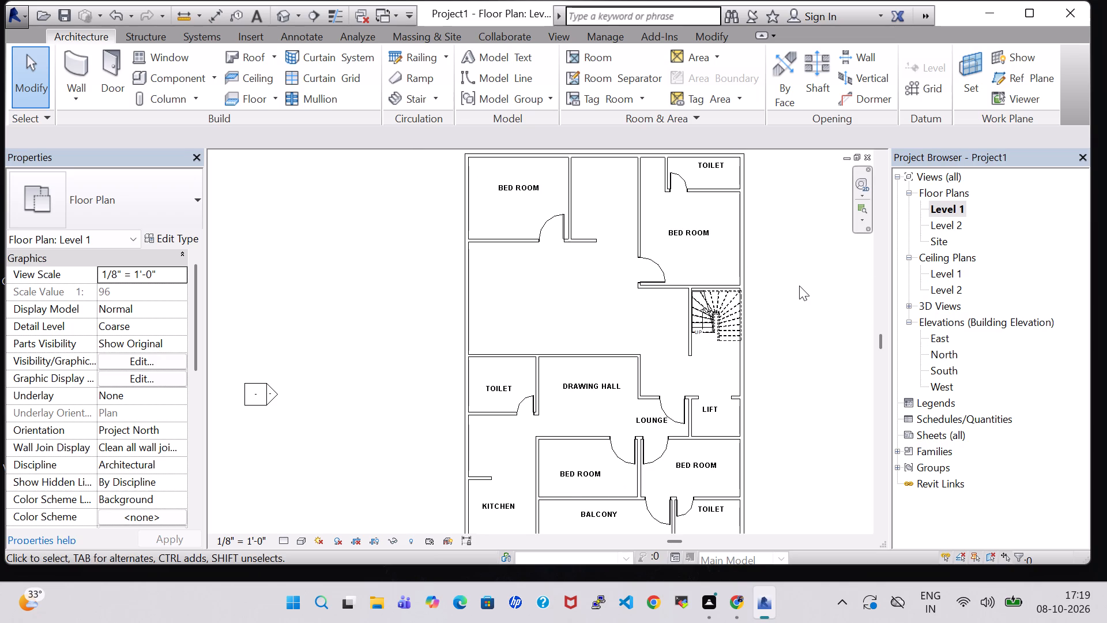
middle_click_drag(799, 286, 762, 213)
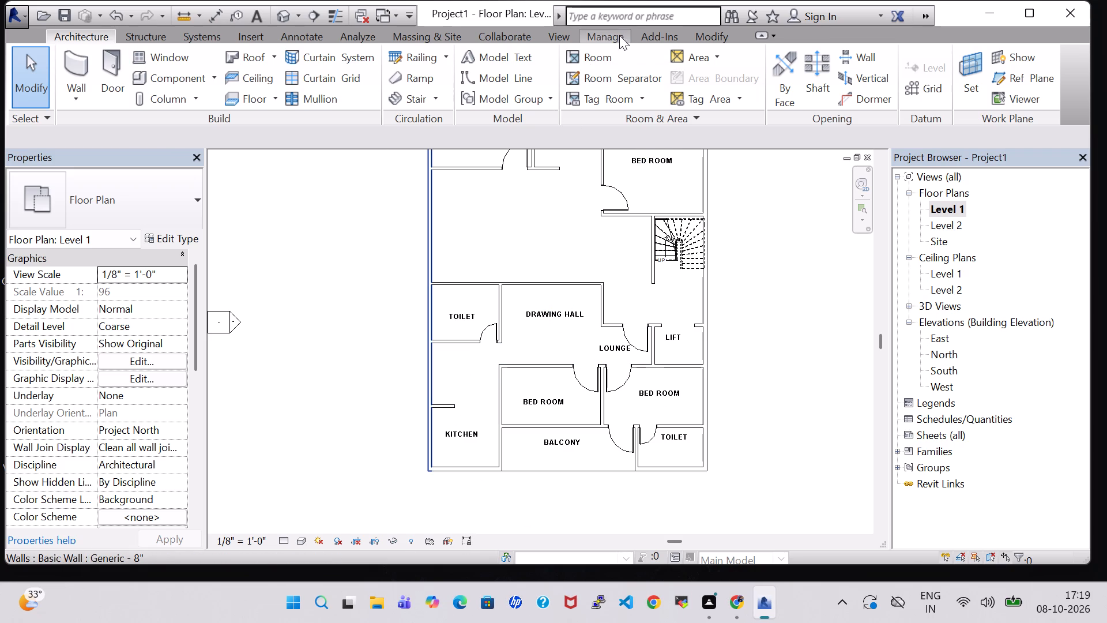
Place a tagged room in the space between the west toilet and the kitchen, and name it DINNING.
left_click(601, 60)
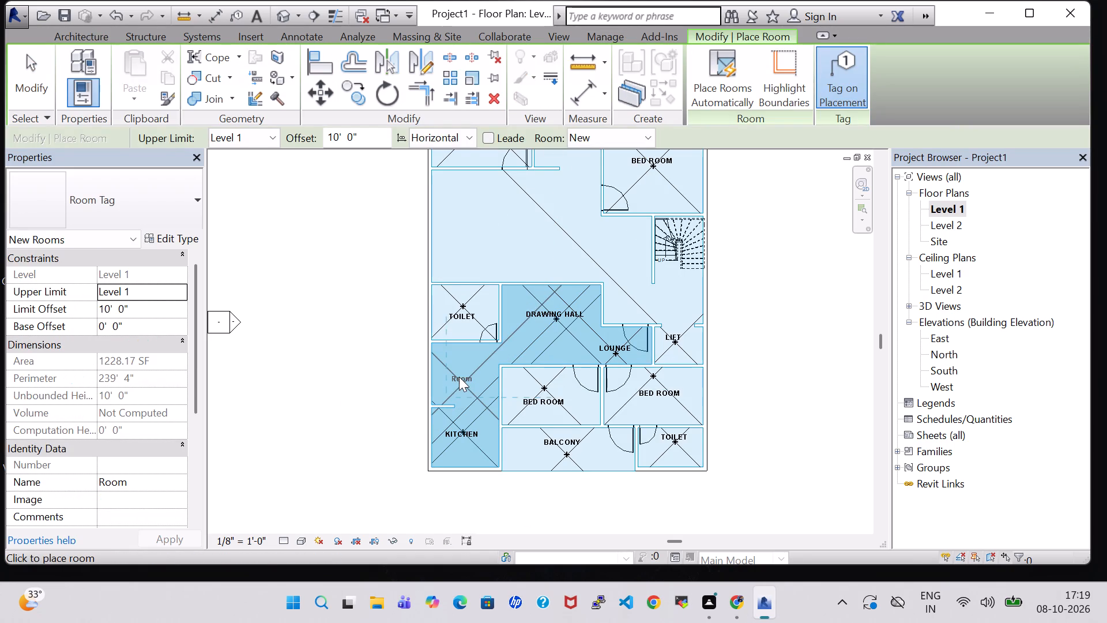
left_click(456, 371)
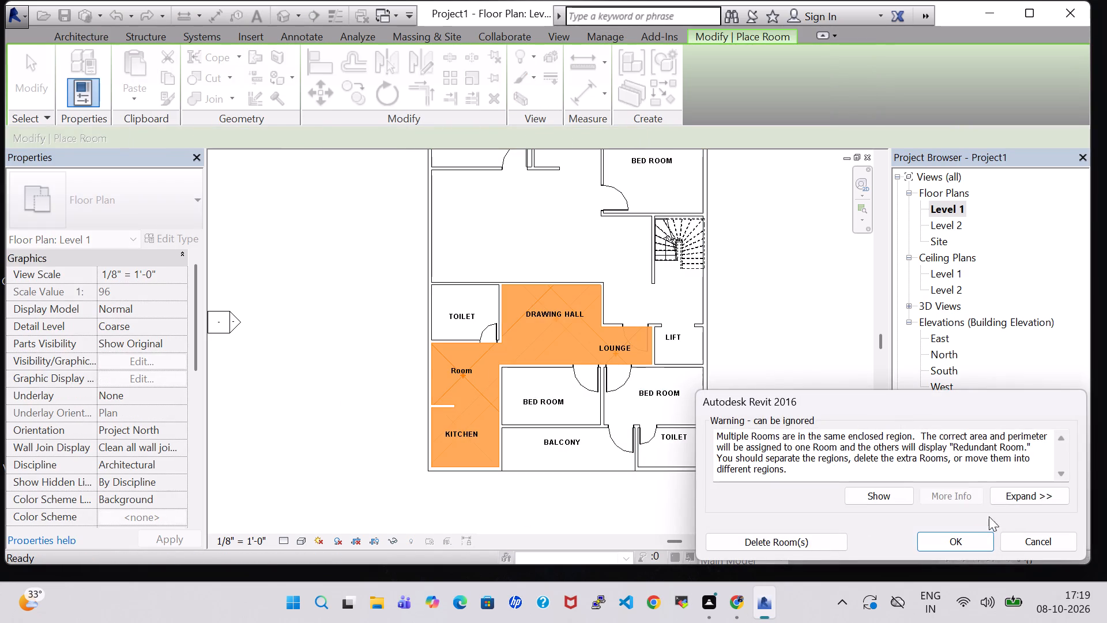
left_click(984, 542)
key("Escape")
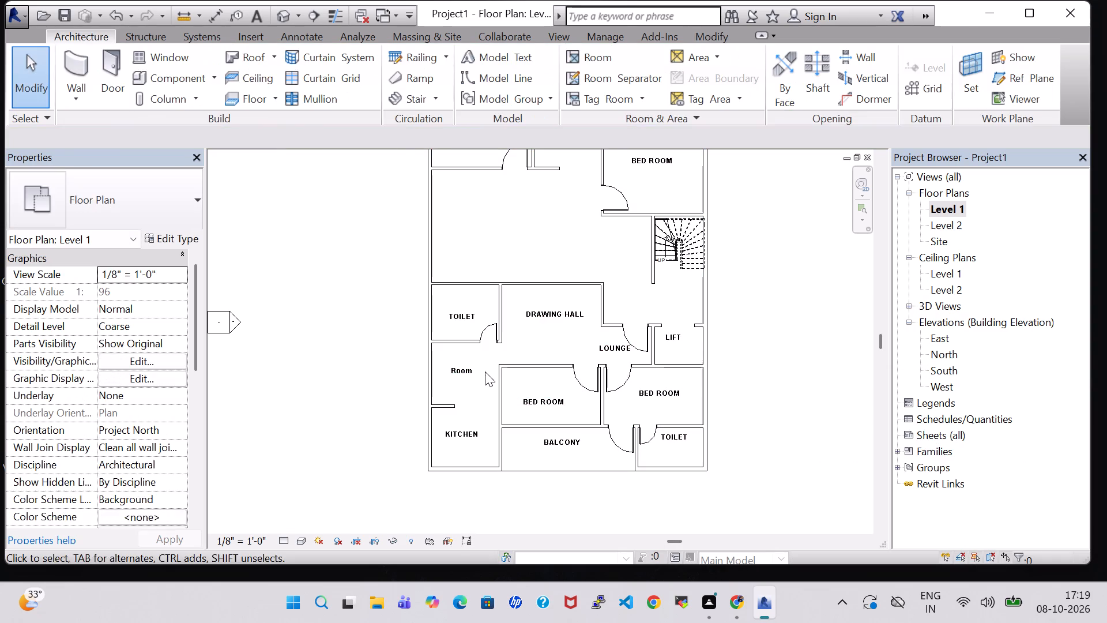
key("Escape")
double_click(463, 371)
key("BackSpace")
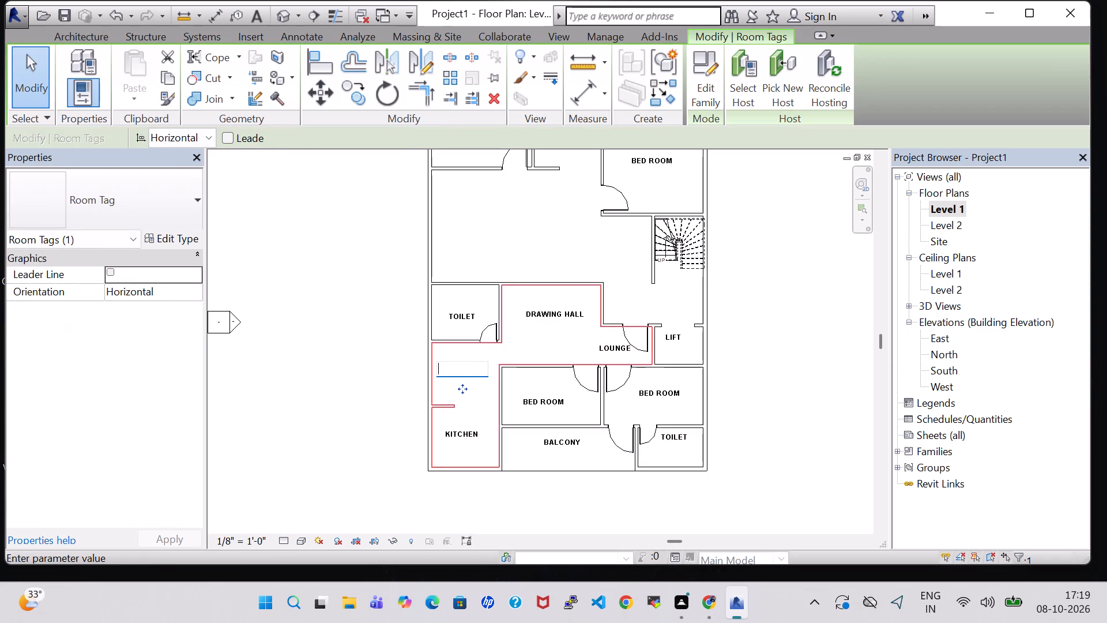
type("DINNING")
key("Return")
scroll(467, 373, "up", 4)
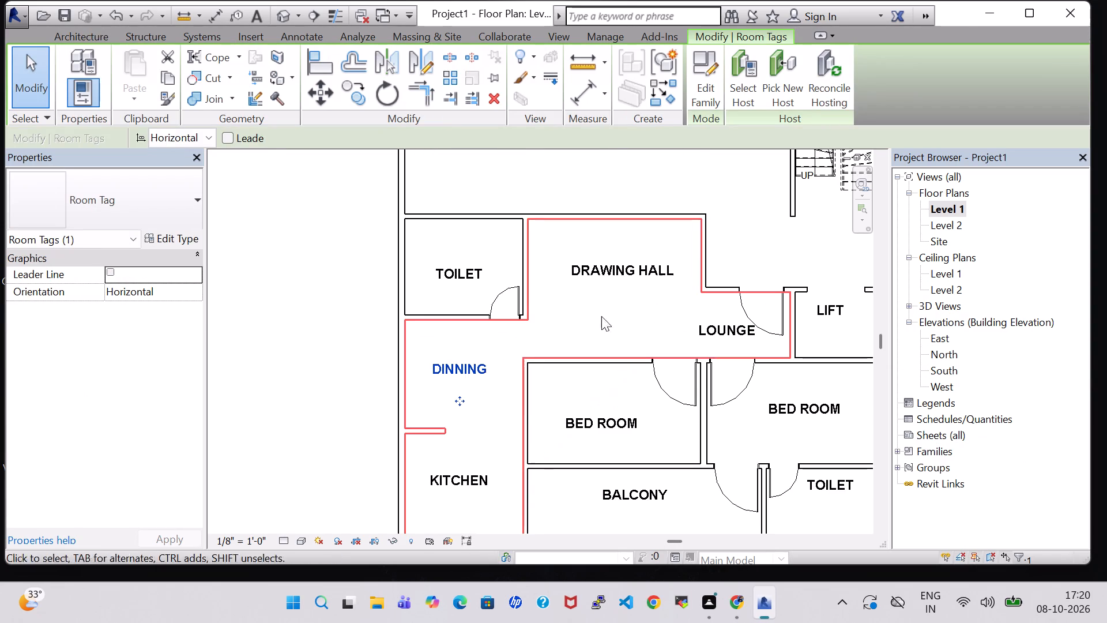
left_click(354, 354)
Nudge the DINNING room tag four increments south, towards the middle of its space.
scroll(561, 378, "down", 3)
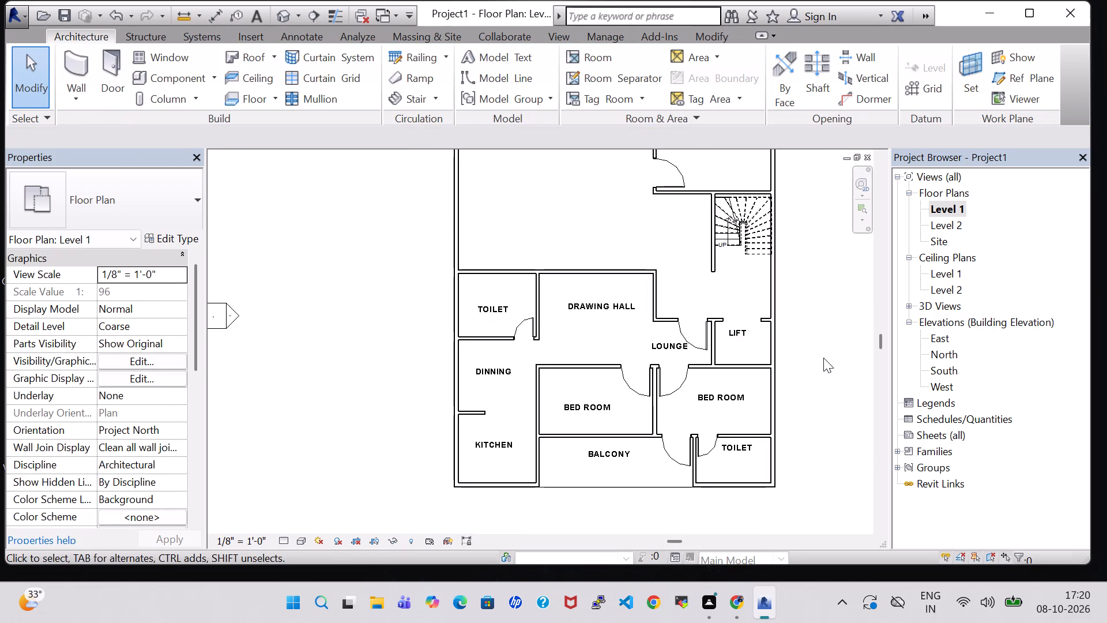
middle_click_drag(823, 358, 818, 361)
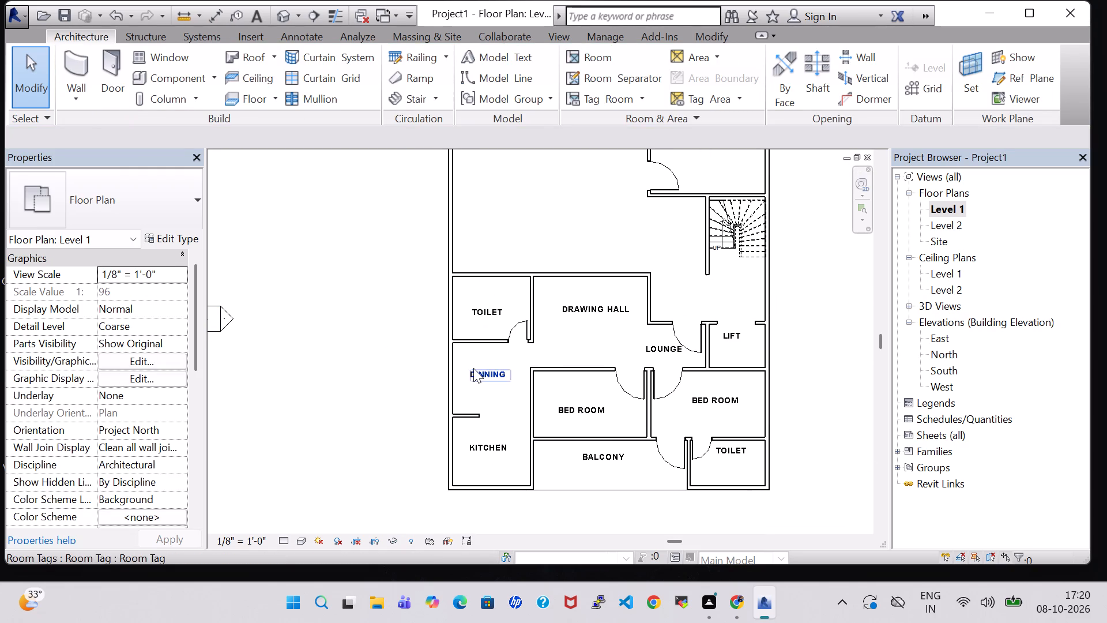
left_click(473, 368)
key("Down")
key("Down")
key("Down")
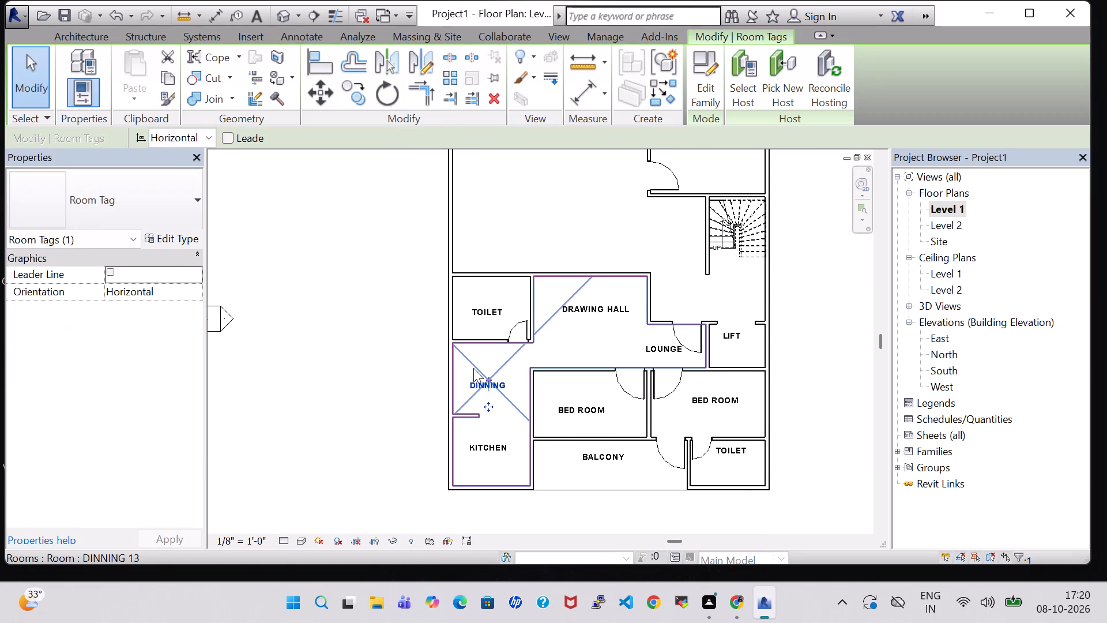
key("Down")
left_click(378, 373)
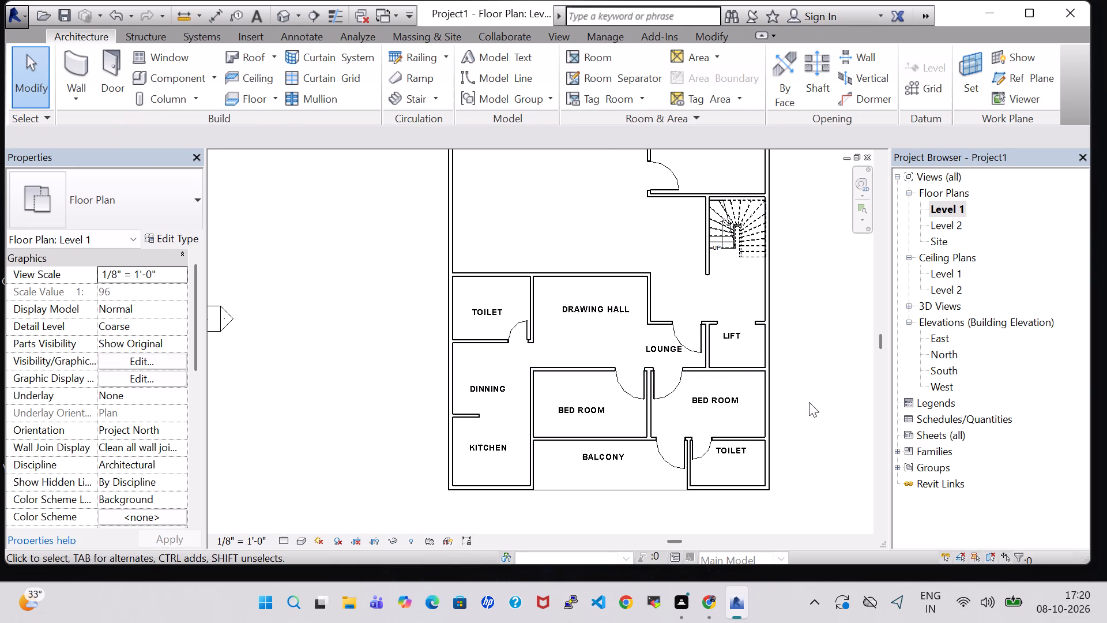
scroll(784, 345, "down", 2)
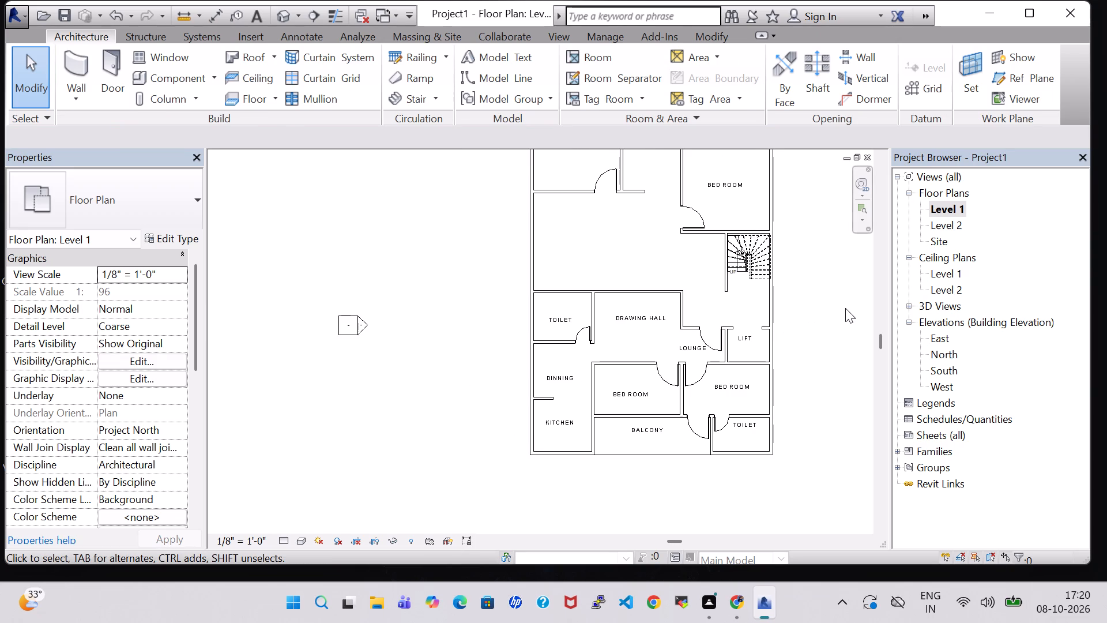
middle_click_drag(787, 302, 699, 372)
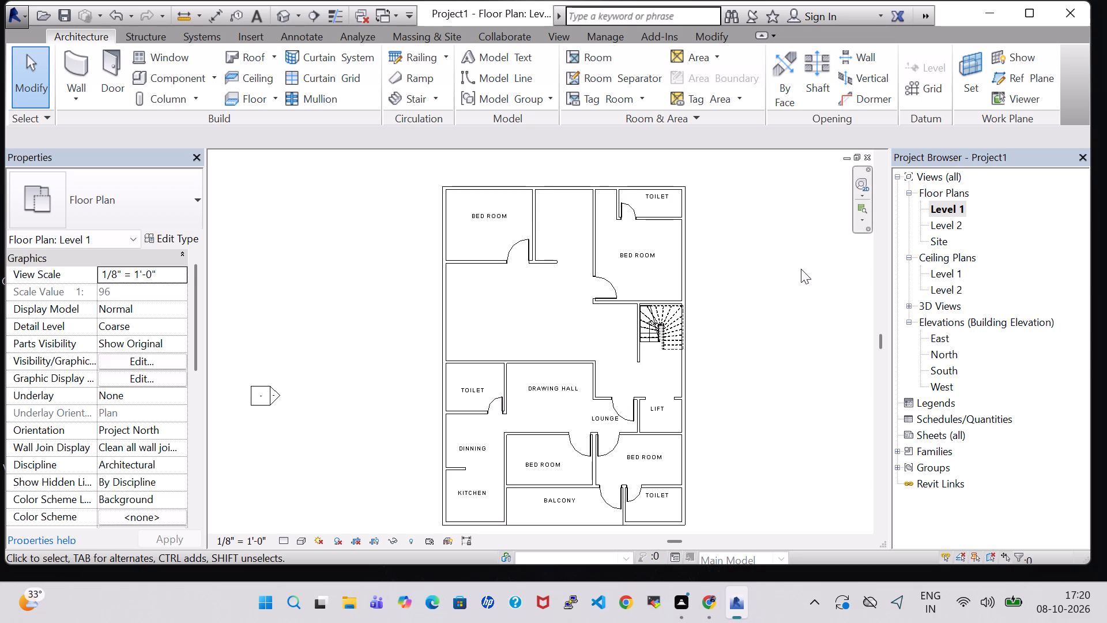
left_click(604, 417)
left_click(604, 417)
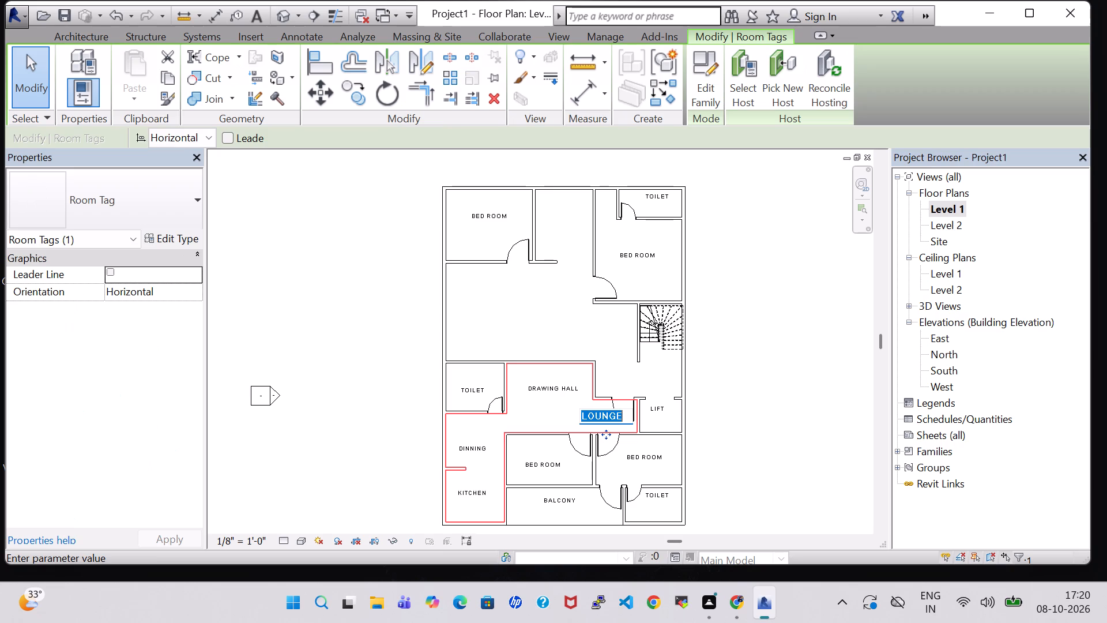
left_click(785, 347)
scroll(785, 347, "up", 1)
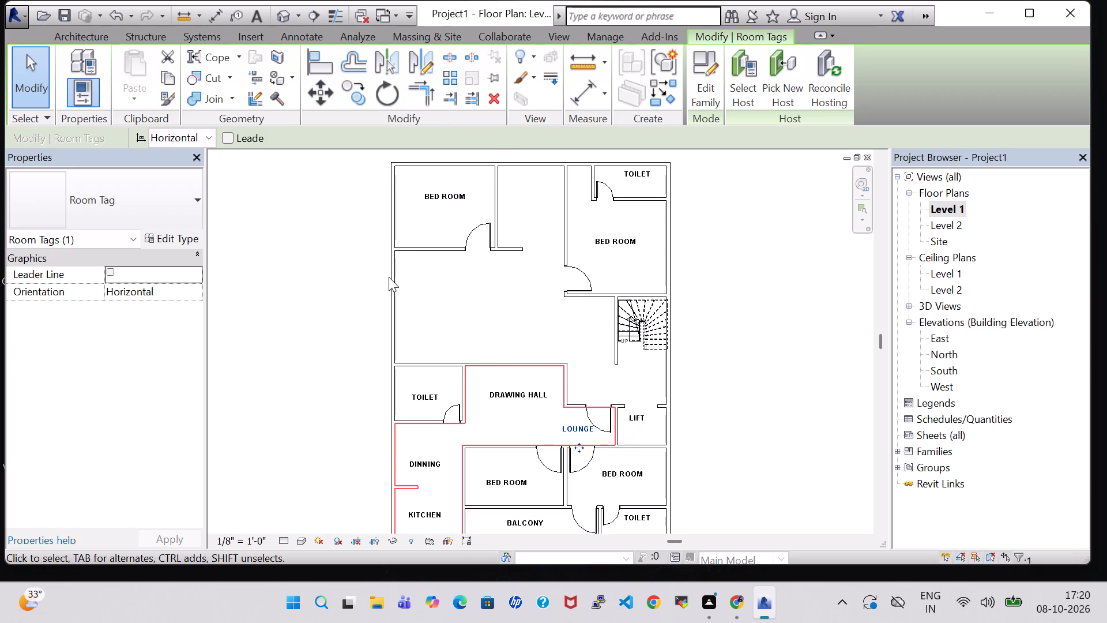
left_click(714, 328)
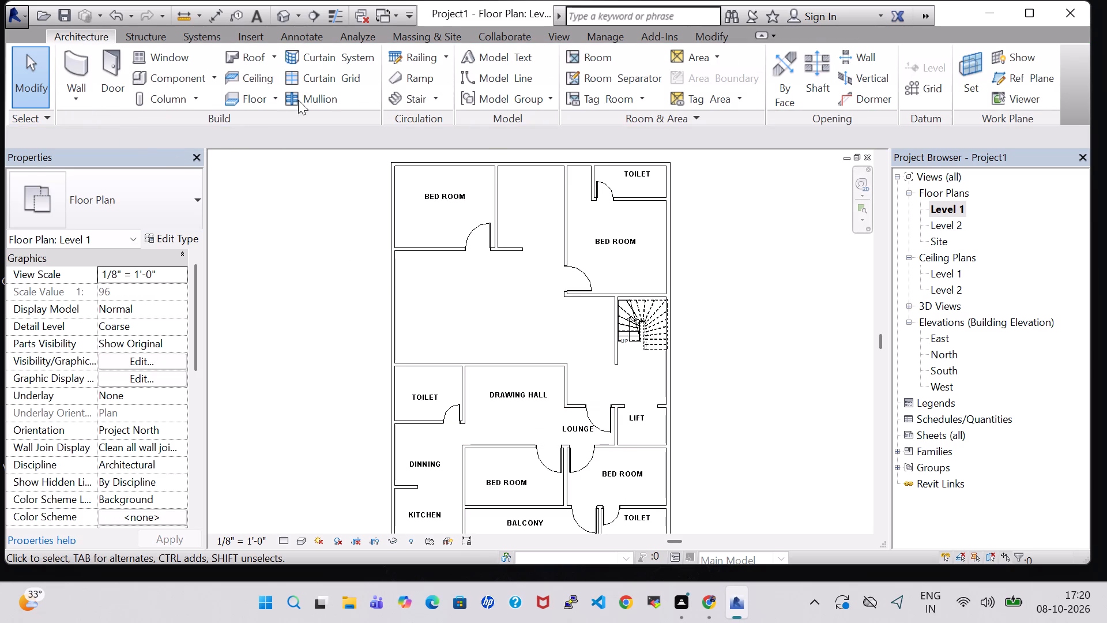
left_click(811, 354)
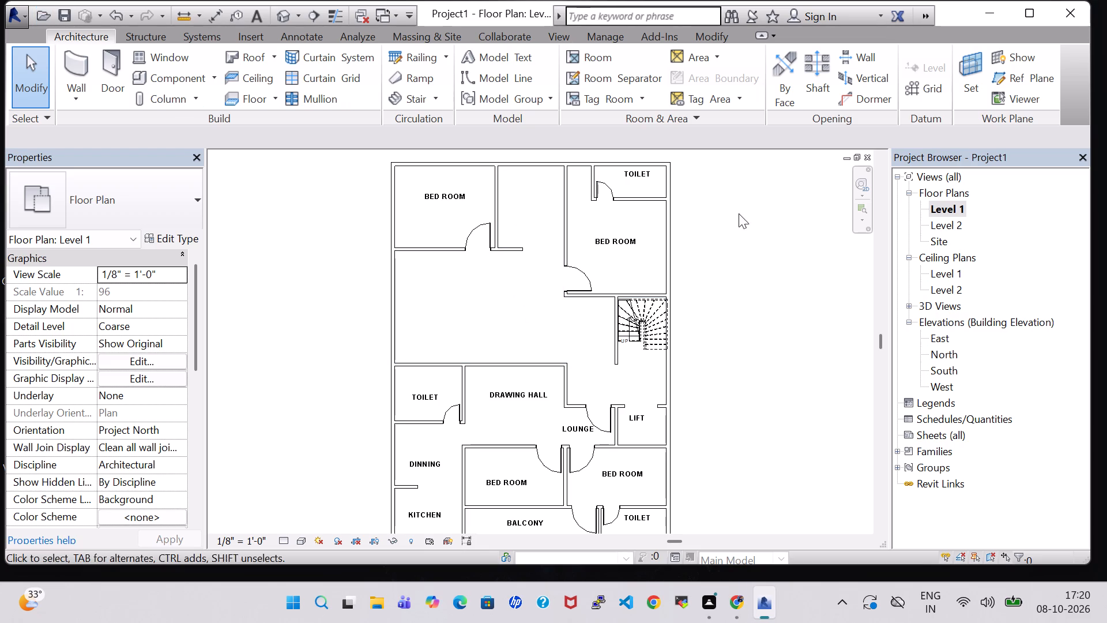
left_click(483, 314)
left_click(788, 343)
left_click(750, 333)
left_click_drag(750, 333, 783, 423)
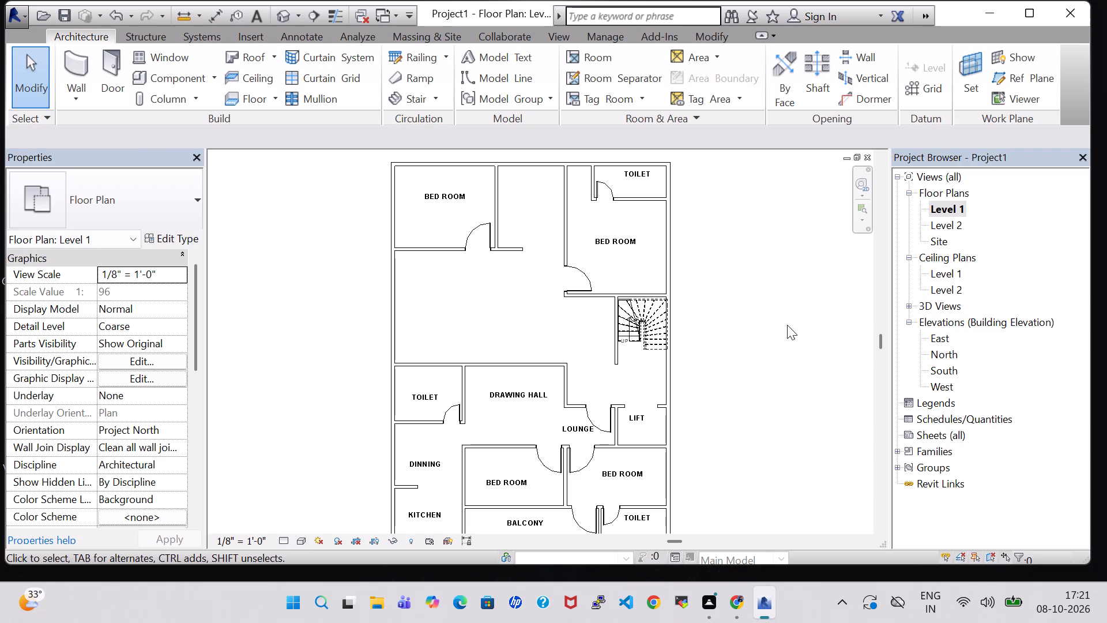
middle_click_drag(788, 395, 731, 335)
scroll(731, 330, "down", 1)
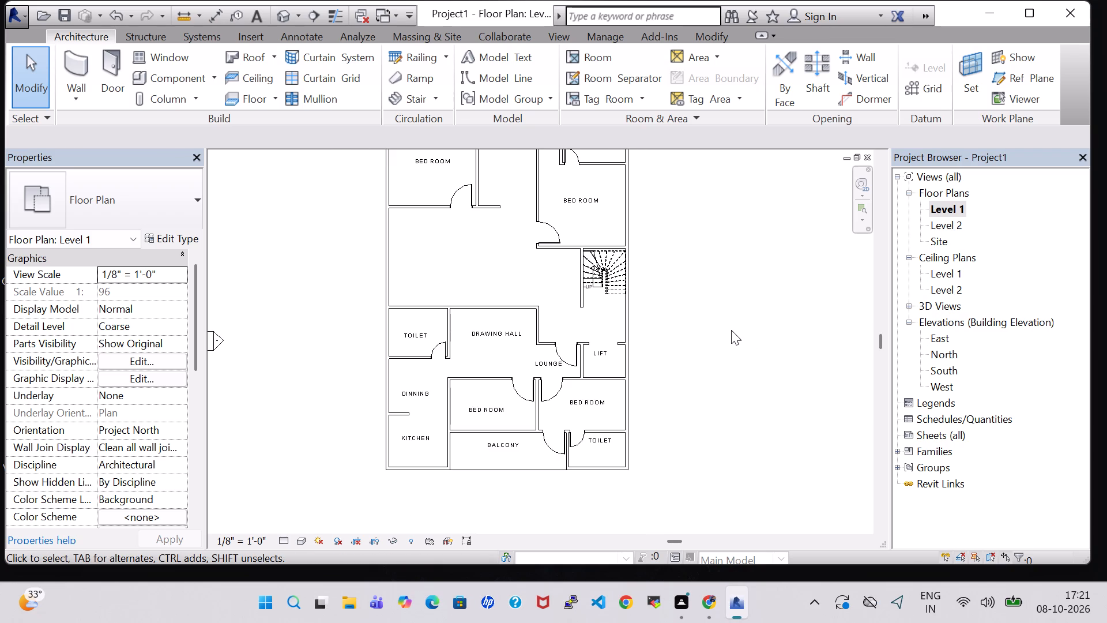
Look over the whole Level 1 floor plan with its room layout and elevation markers.
scroll(730, 330, "down", 7)
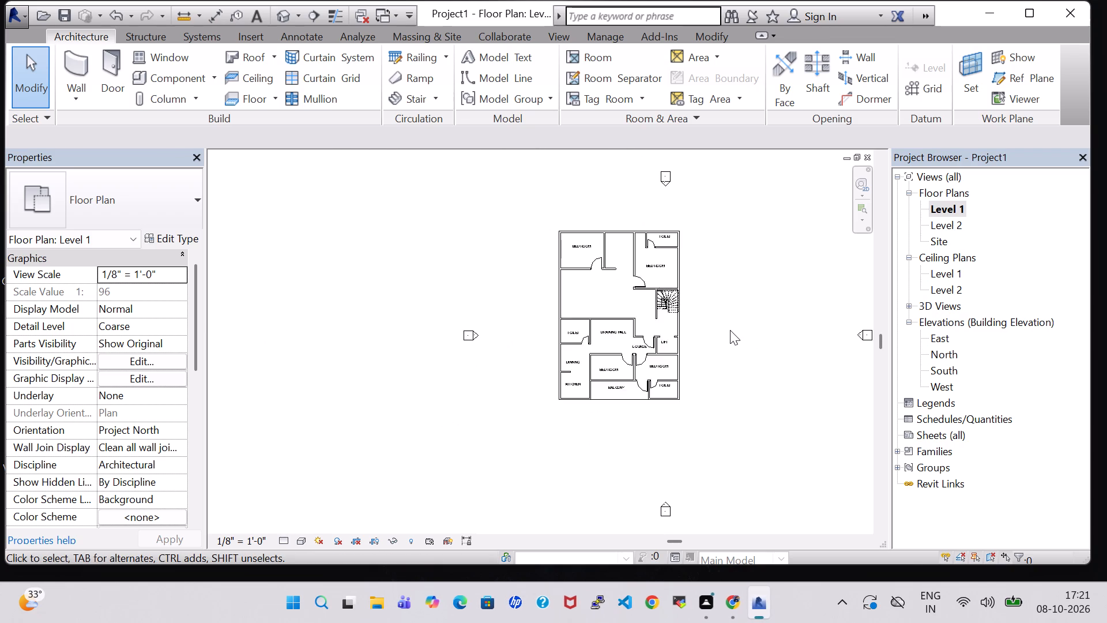
scroll(730, 330, "down", 15)
scroll(730, 330, "up", 6)
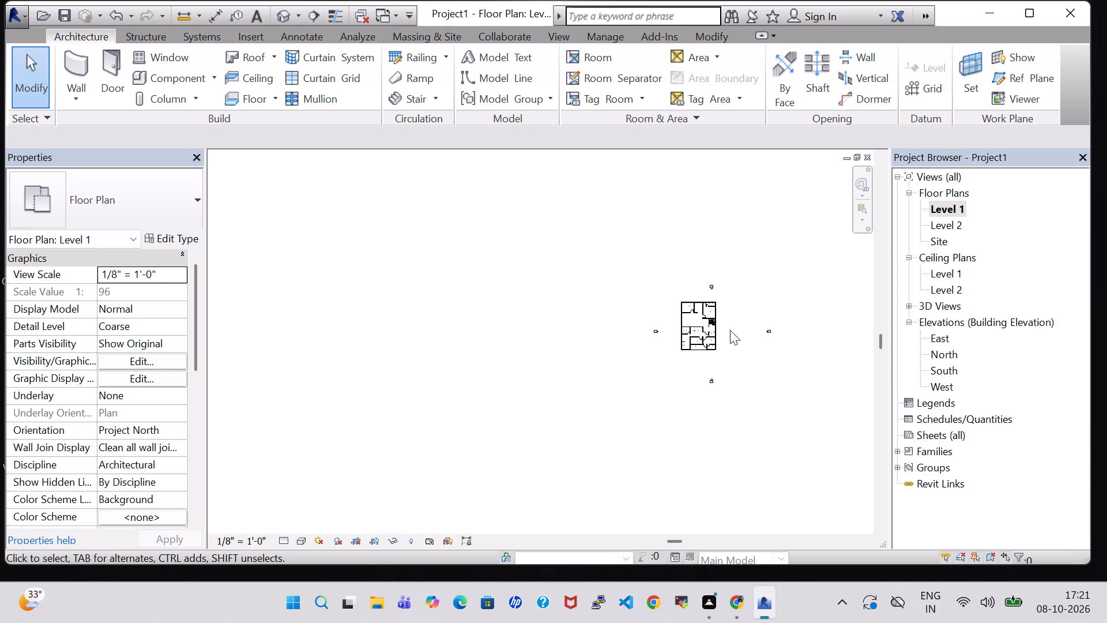
scroll(730, 330, "up", 7)
middle_click_drag(637, 332, 553, 335)
scroll(553, 335, "up", 3)
scroll(634, 313, "up", 1)
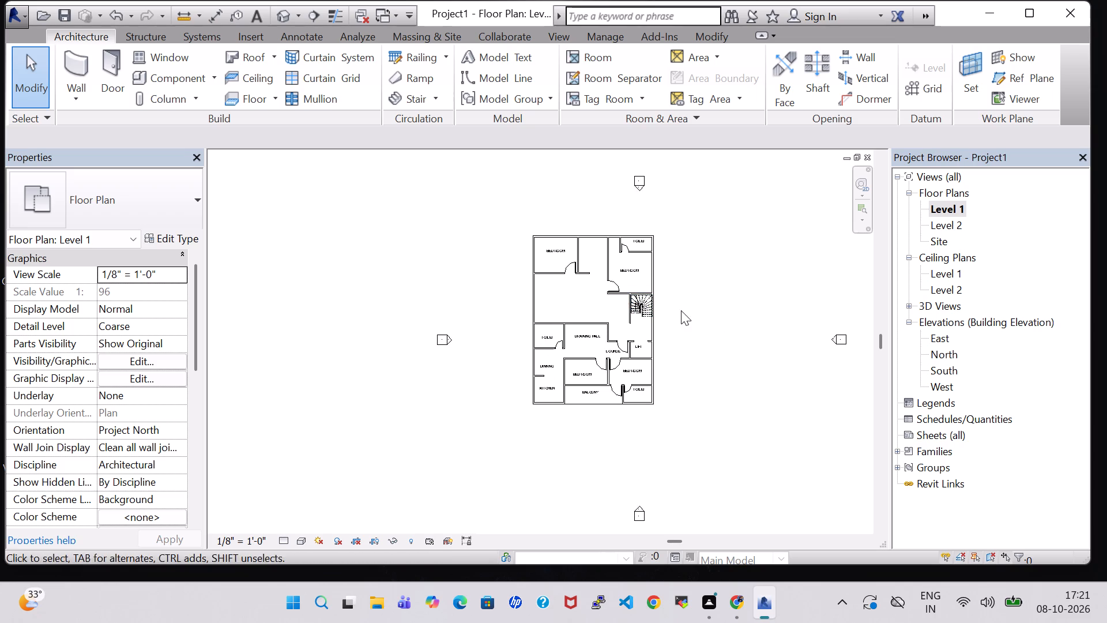
middle_click_drag(681, 310, 596, 309)
Examine the whole building in the 3D view, from above and from the front.
left_click(280, 10)
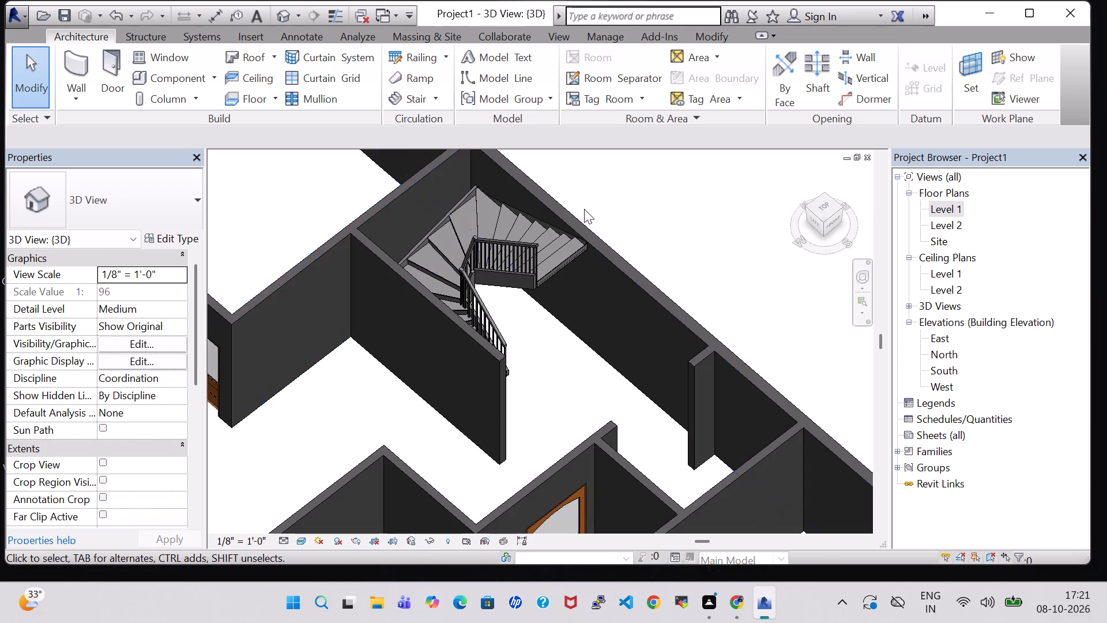
scroll(590, 213, "down", 9)
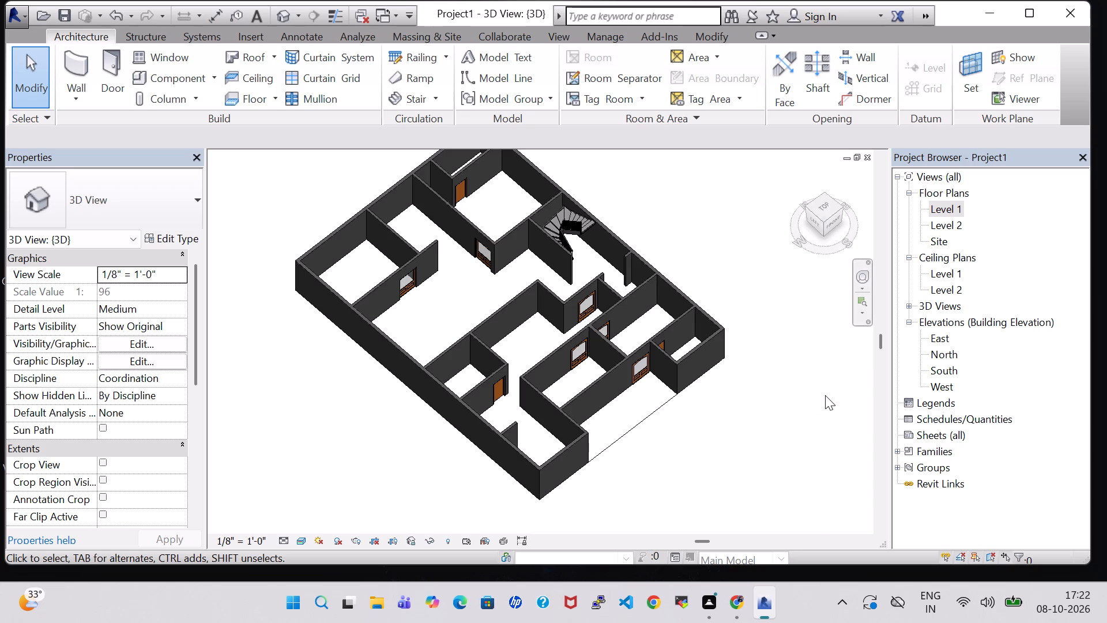
middle_click_drag(809, 415, 679, 354, "shift")
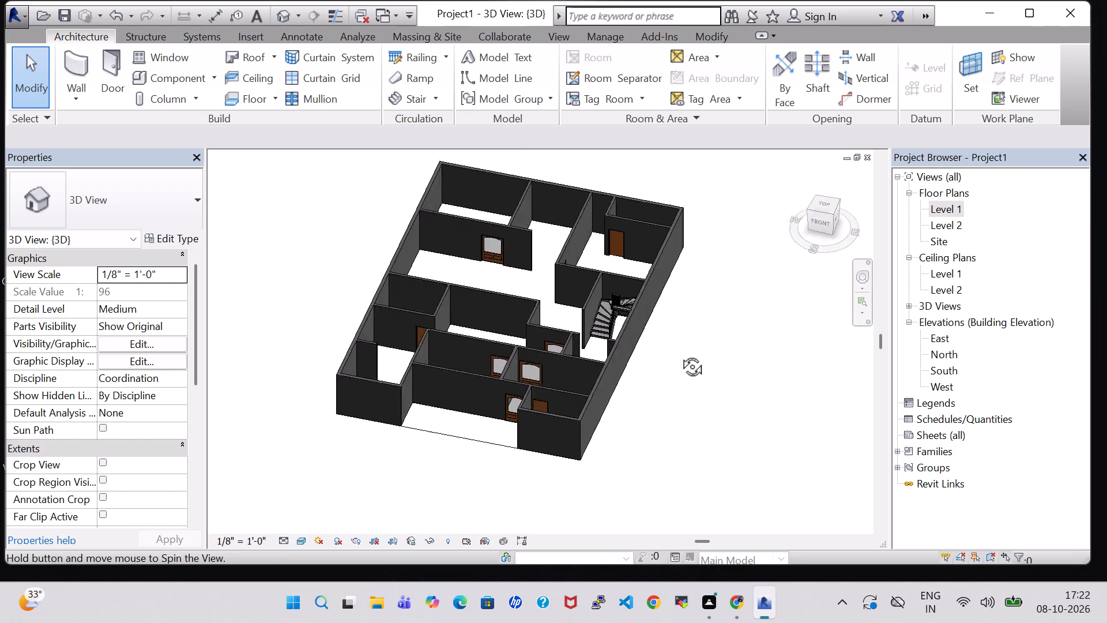
middle_click_drag(679, 354, 721, 243, "shift")
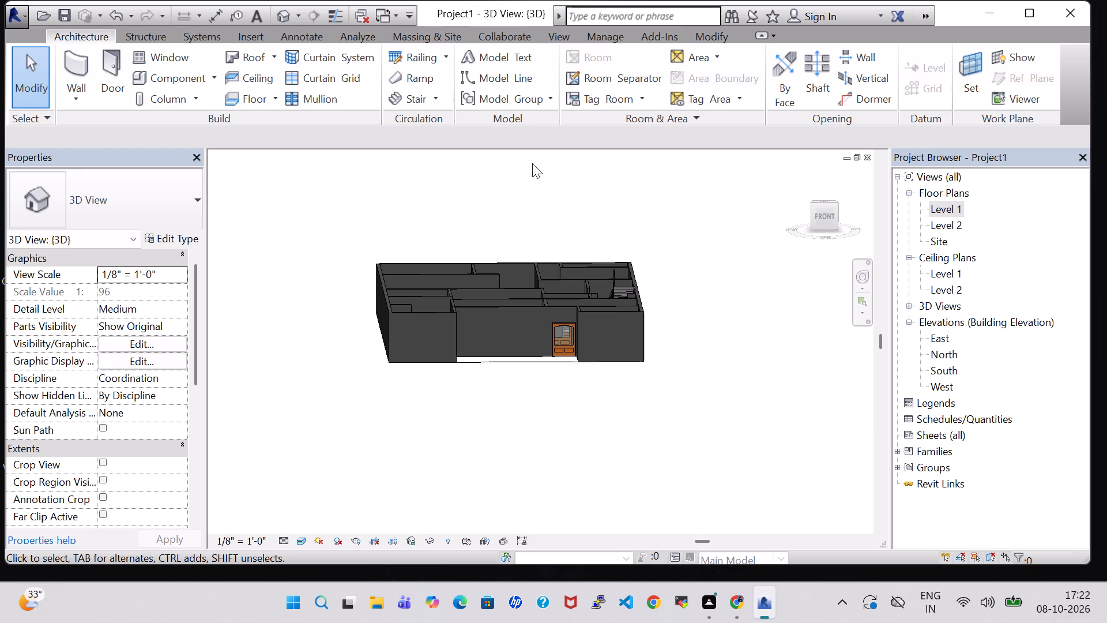
middle_click_drag(692, 344, 672, 272)
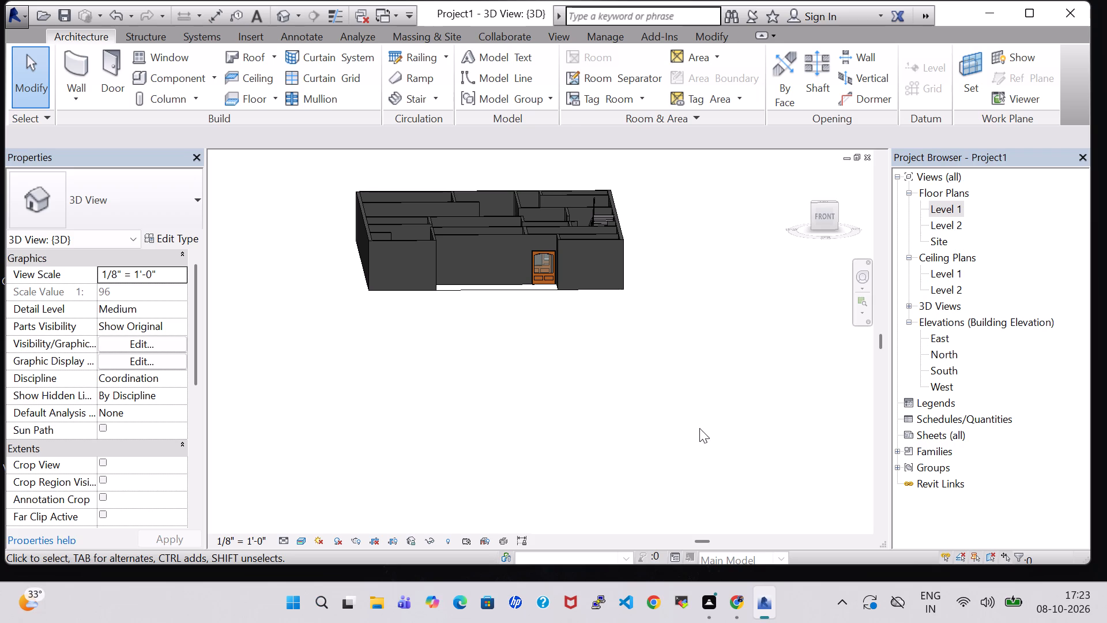
Return to the Level 1 floor plan and review the named rooms, doors and stair across the full layout.
double_click(955, 204)
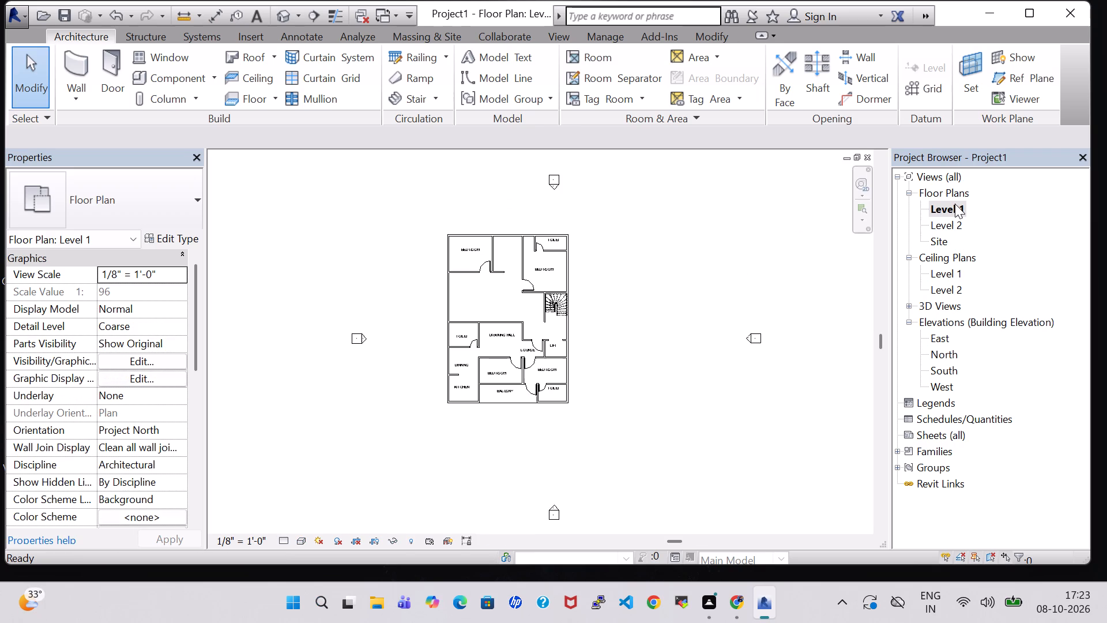
scroll(487, 260, "up", 4)
middle_click_drag(706, 313, 713, 298)
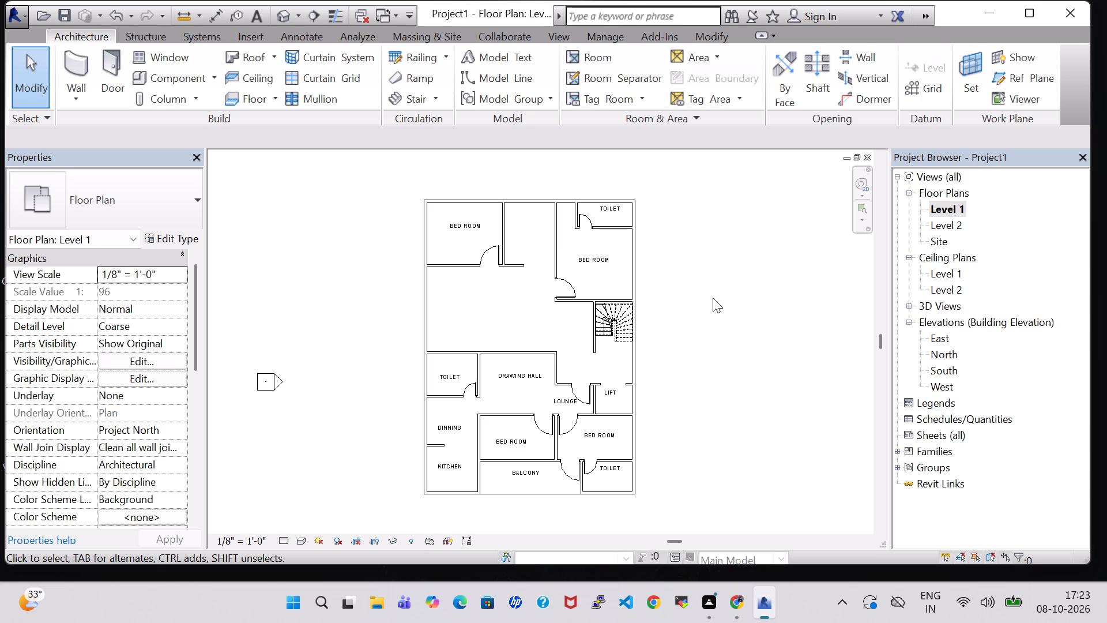
scroll(713, 298, "up", 2)
middle_click_drag(713, 298, 763, 288)
scroll(763, 288, "down", 1)
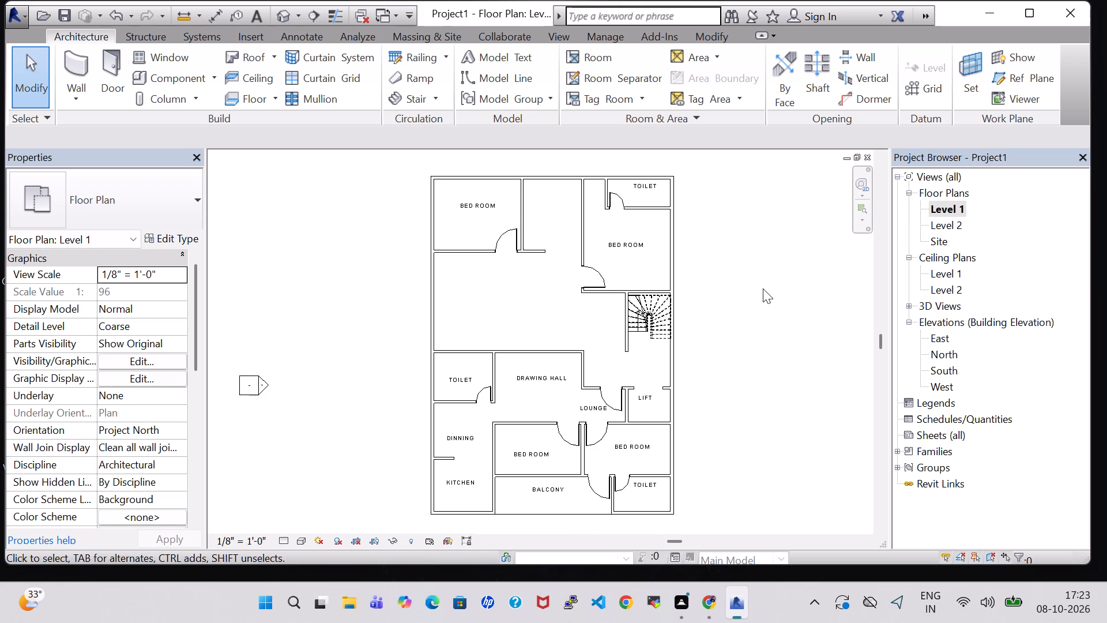
middle_click_drag(763, 288, 752, 269)
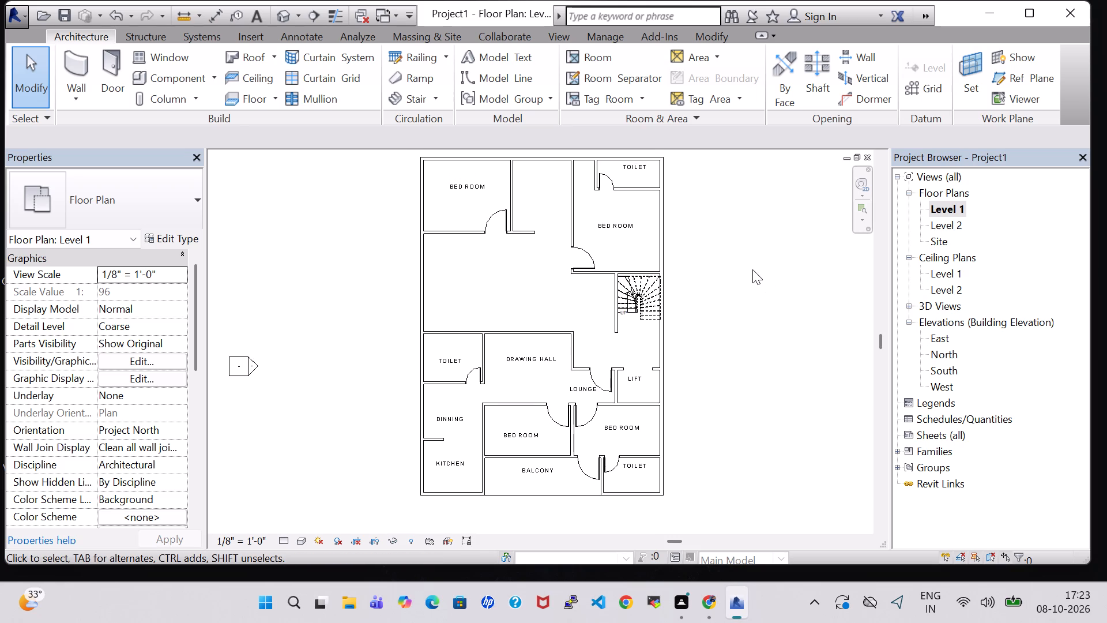
scroll(752, 269, "up", 1)
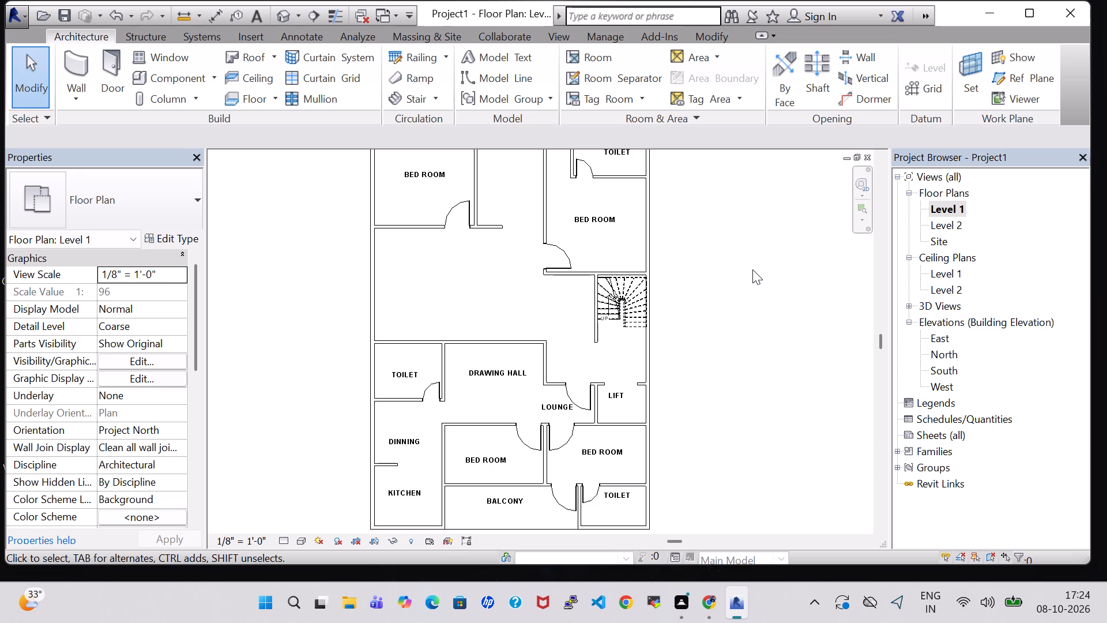
middle_click_drag(752, 269, 780, 276)
scroll(780, 276, "down", 1)
middle_click_drag(780, 276, 758, 268)
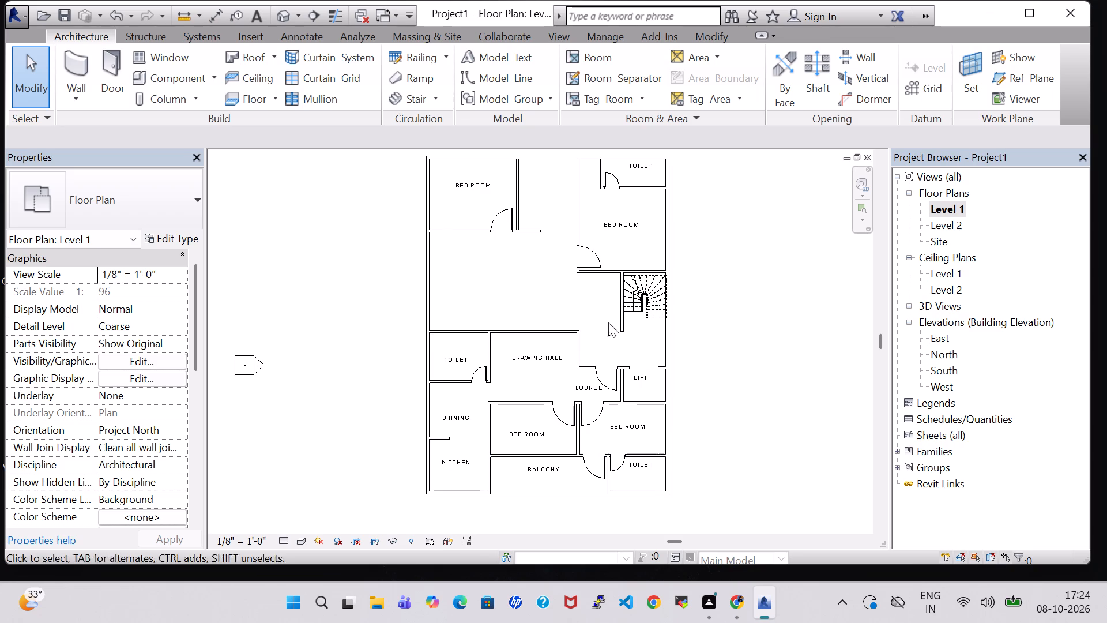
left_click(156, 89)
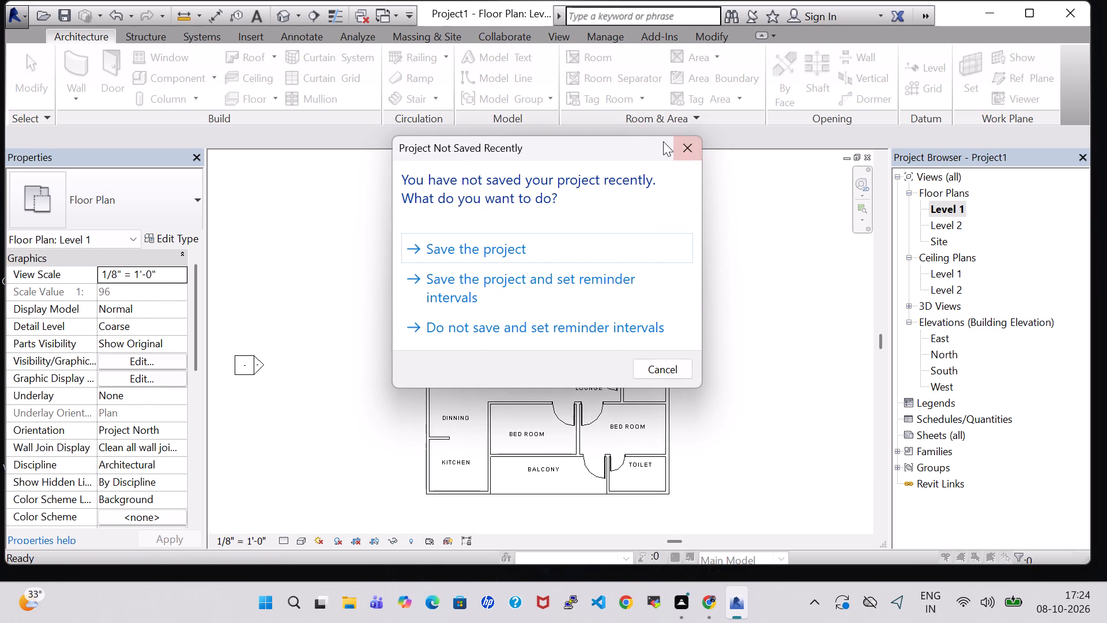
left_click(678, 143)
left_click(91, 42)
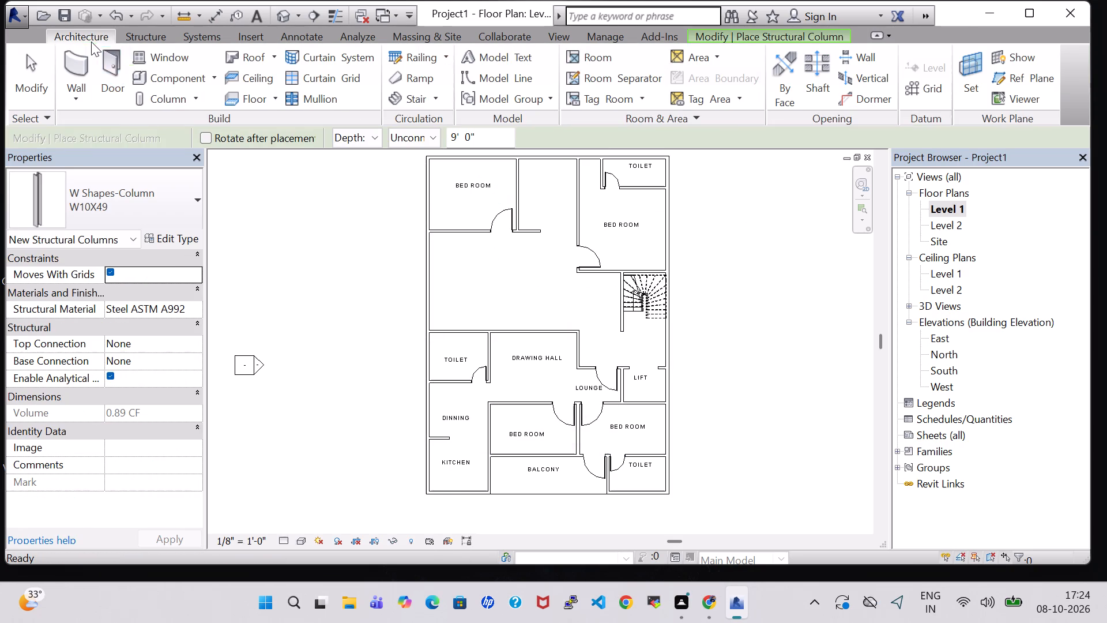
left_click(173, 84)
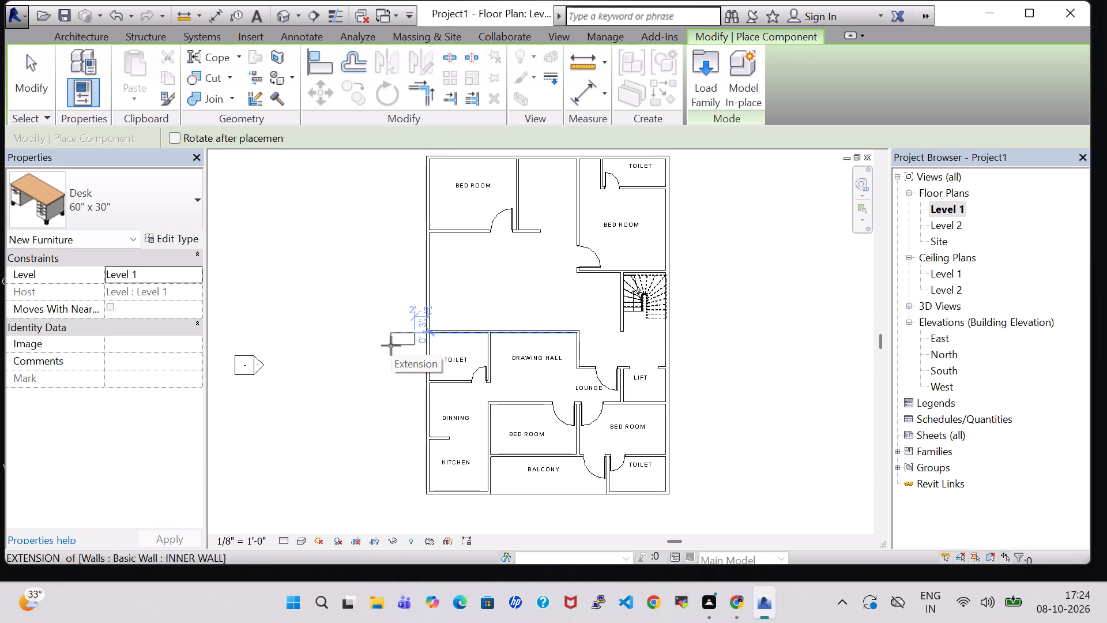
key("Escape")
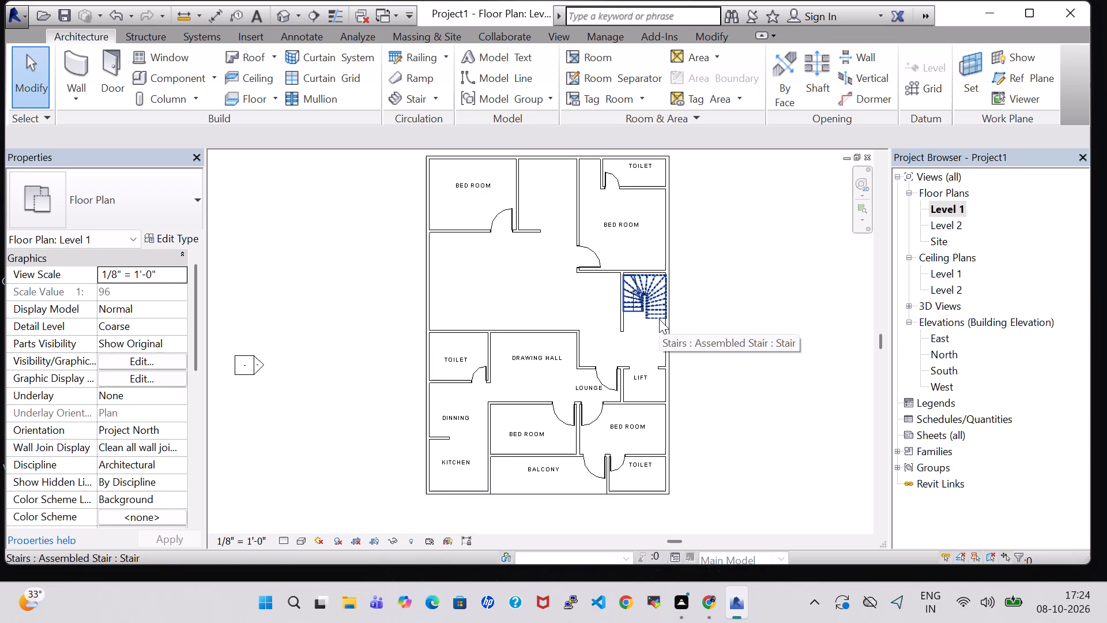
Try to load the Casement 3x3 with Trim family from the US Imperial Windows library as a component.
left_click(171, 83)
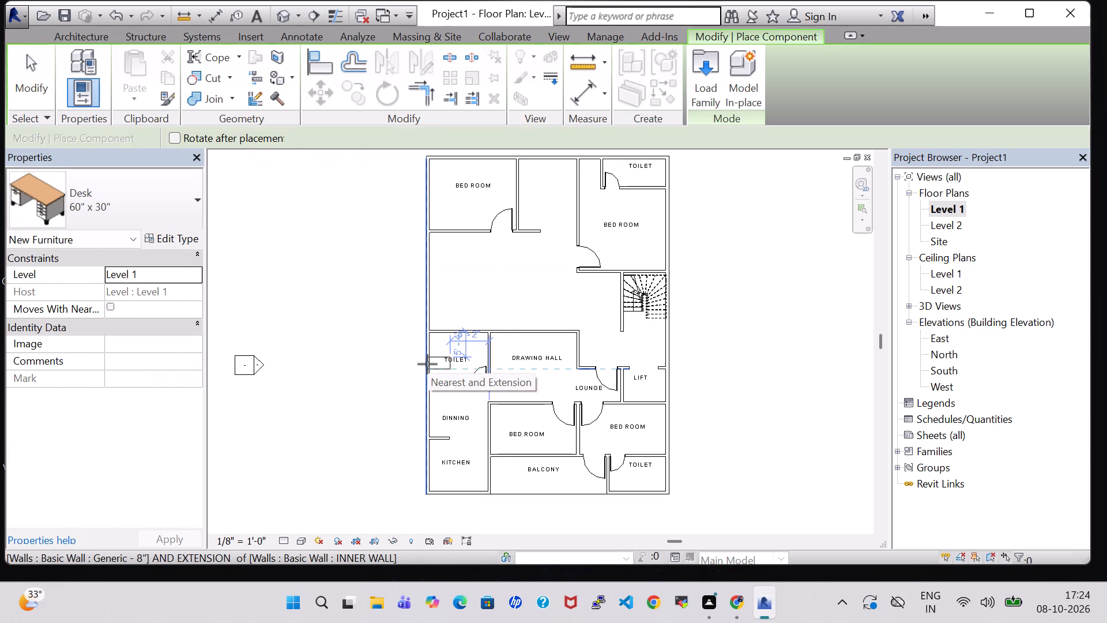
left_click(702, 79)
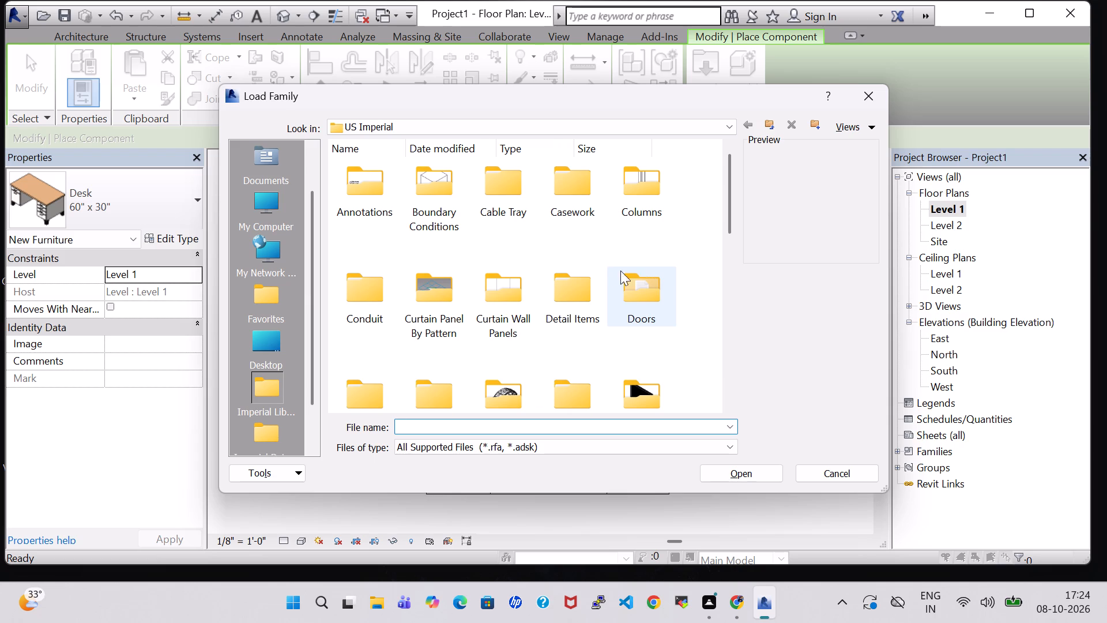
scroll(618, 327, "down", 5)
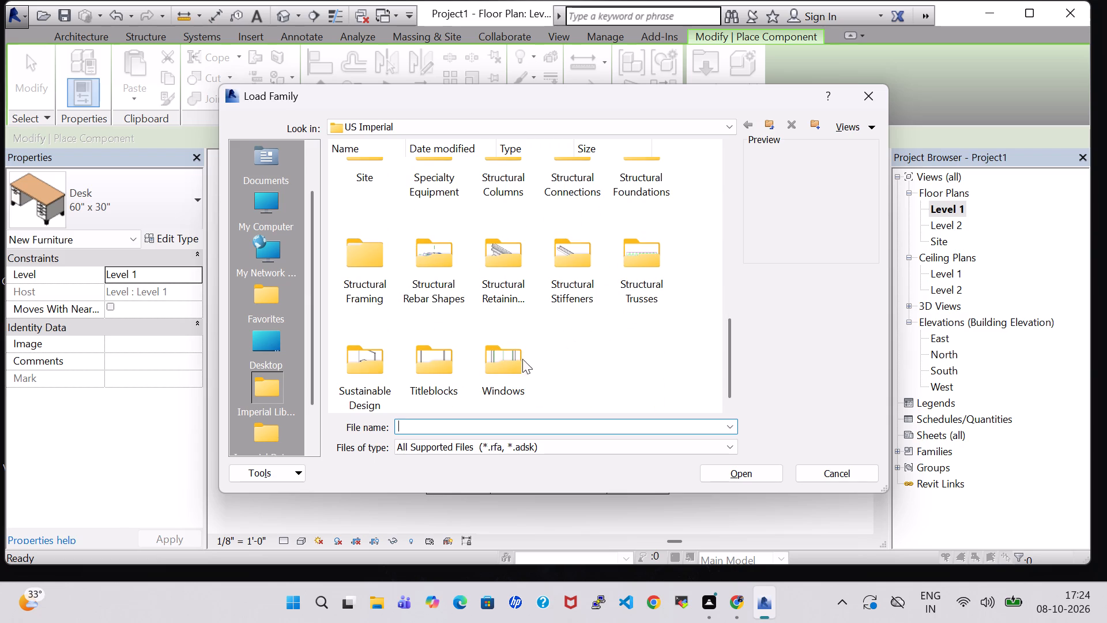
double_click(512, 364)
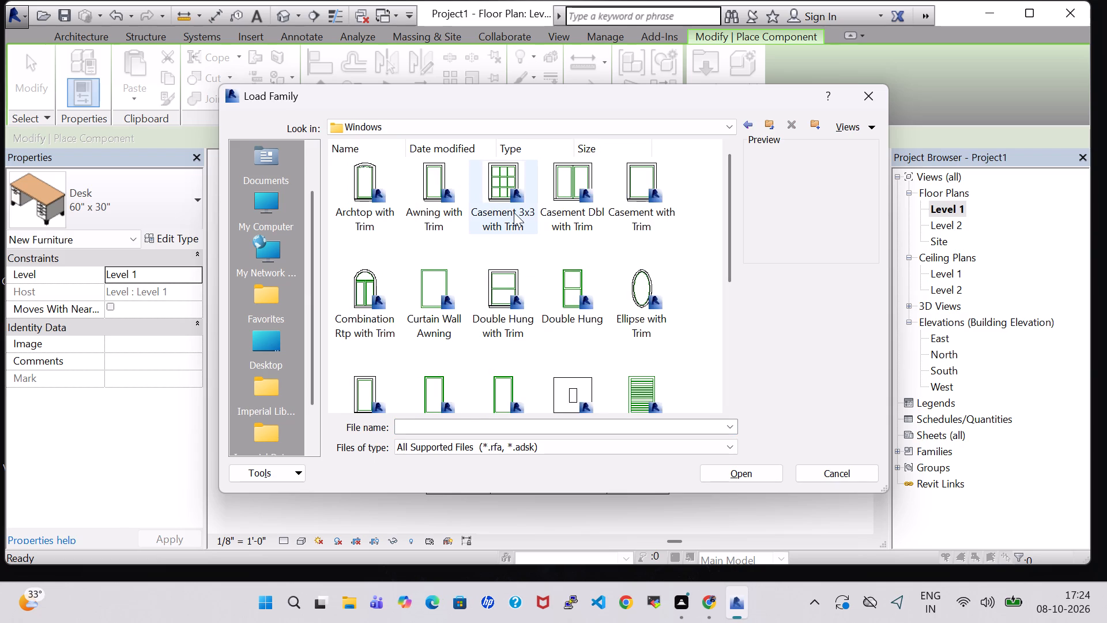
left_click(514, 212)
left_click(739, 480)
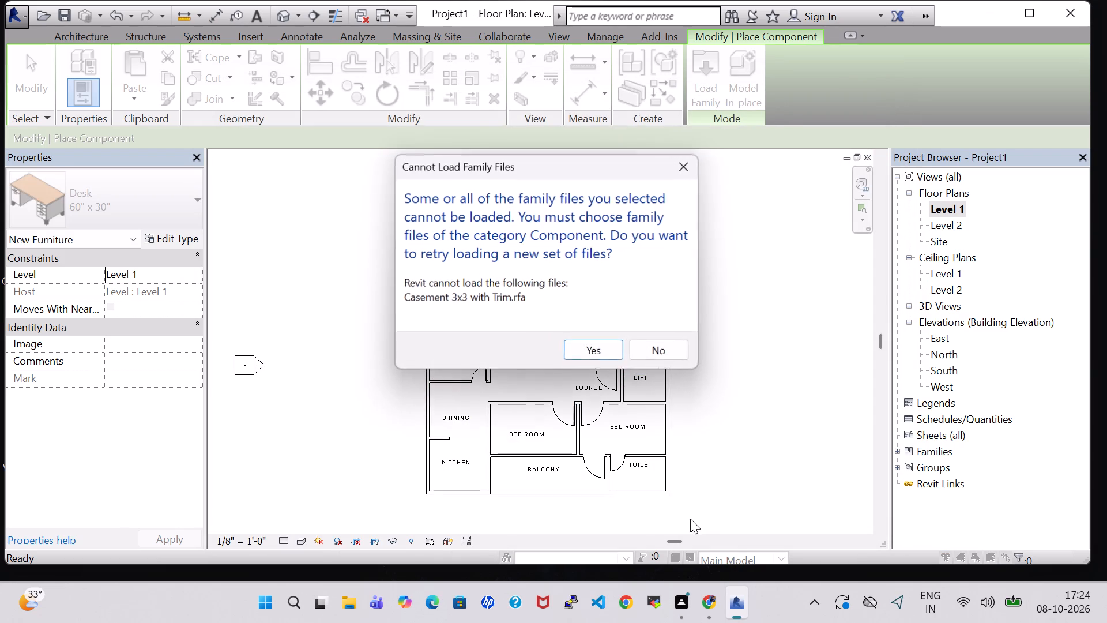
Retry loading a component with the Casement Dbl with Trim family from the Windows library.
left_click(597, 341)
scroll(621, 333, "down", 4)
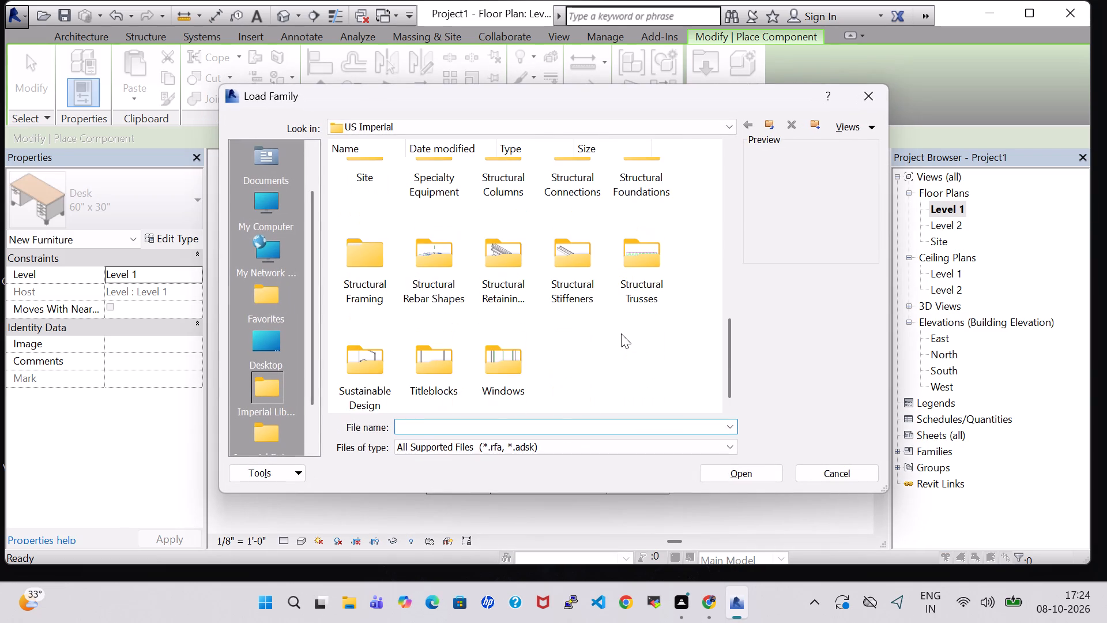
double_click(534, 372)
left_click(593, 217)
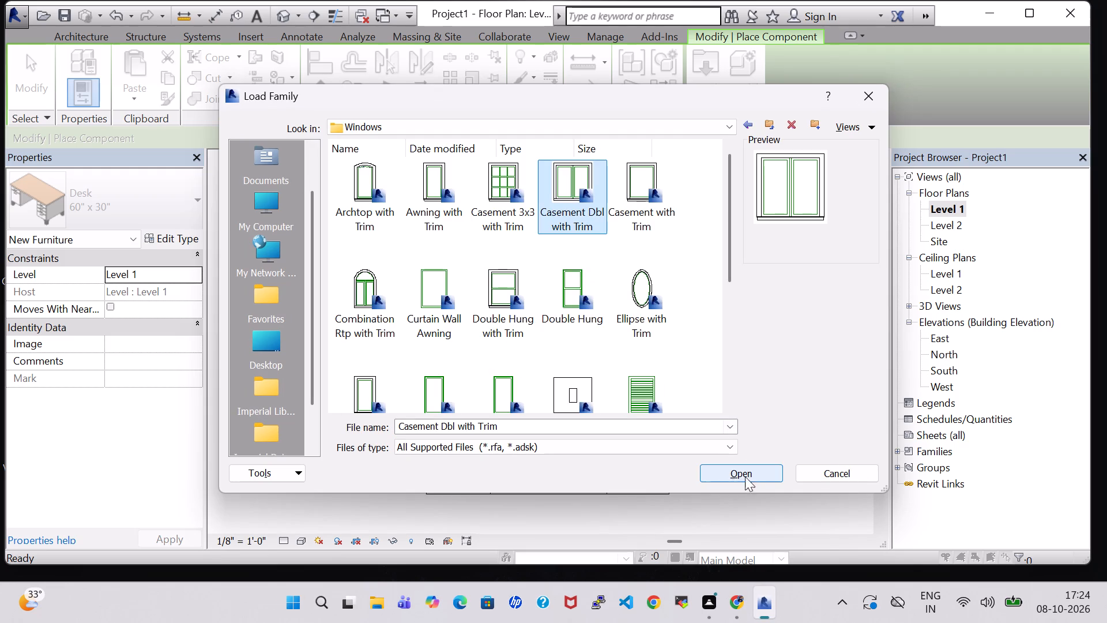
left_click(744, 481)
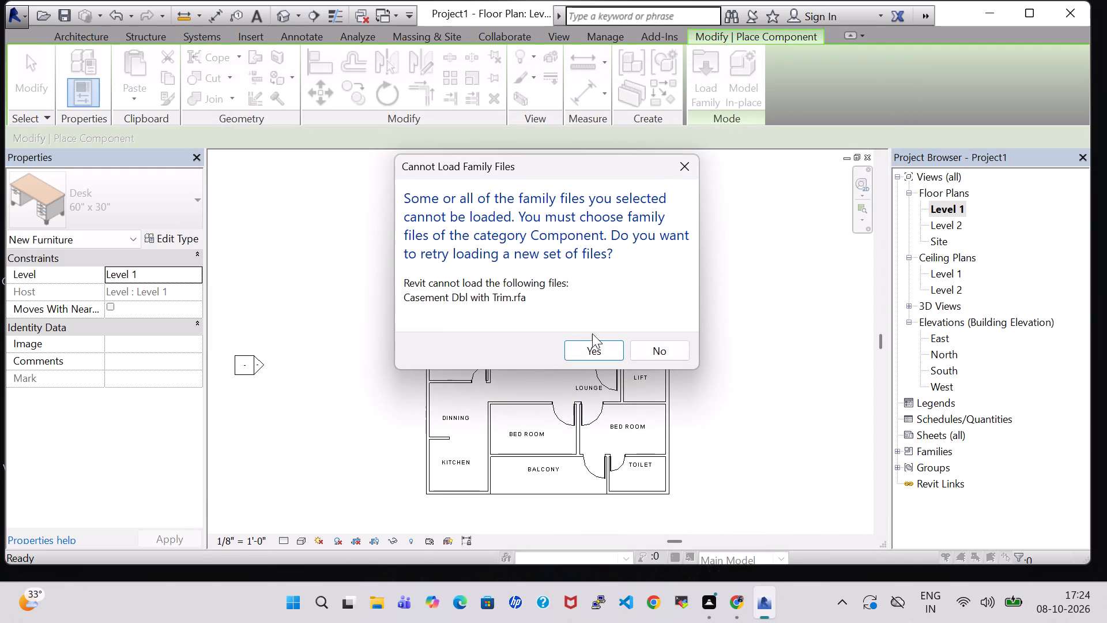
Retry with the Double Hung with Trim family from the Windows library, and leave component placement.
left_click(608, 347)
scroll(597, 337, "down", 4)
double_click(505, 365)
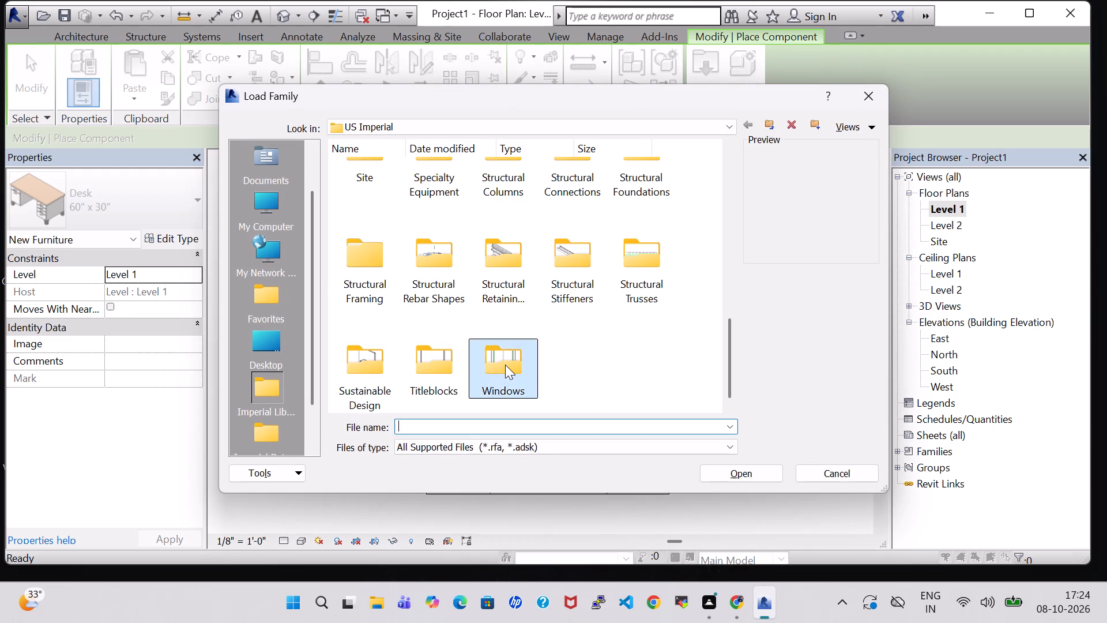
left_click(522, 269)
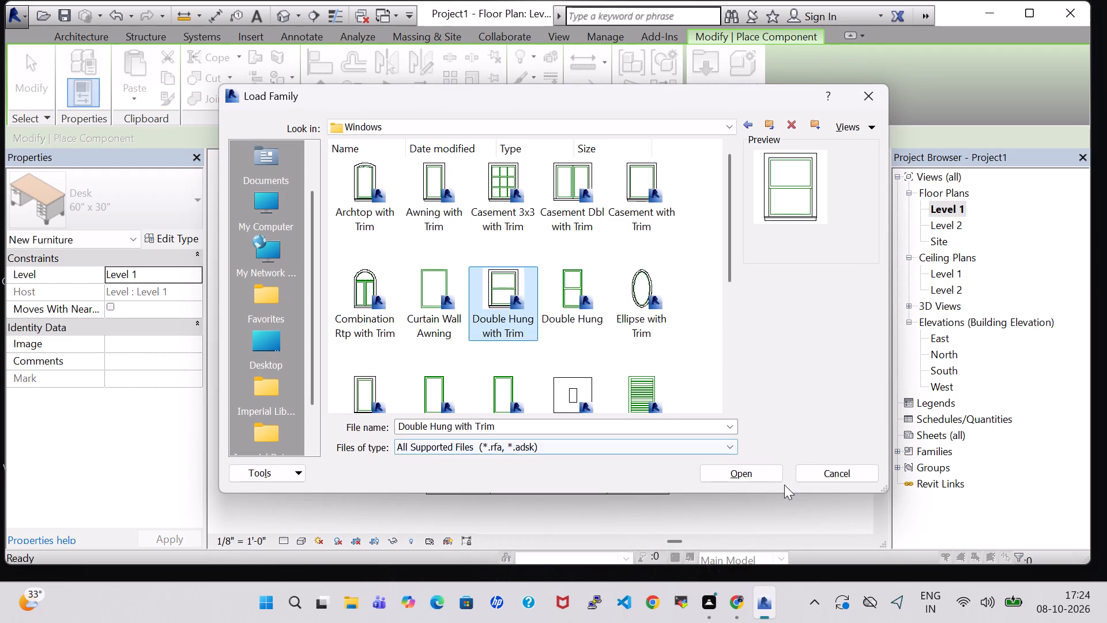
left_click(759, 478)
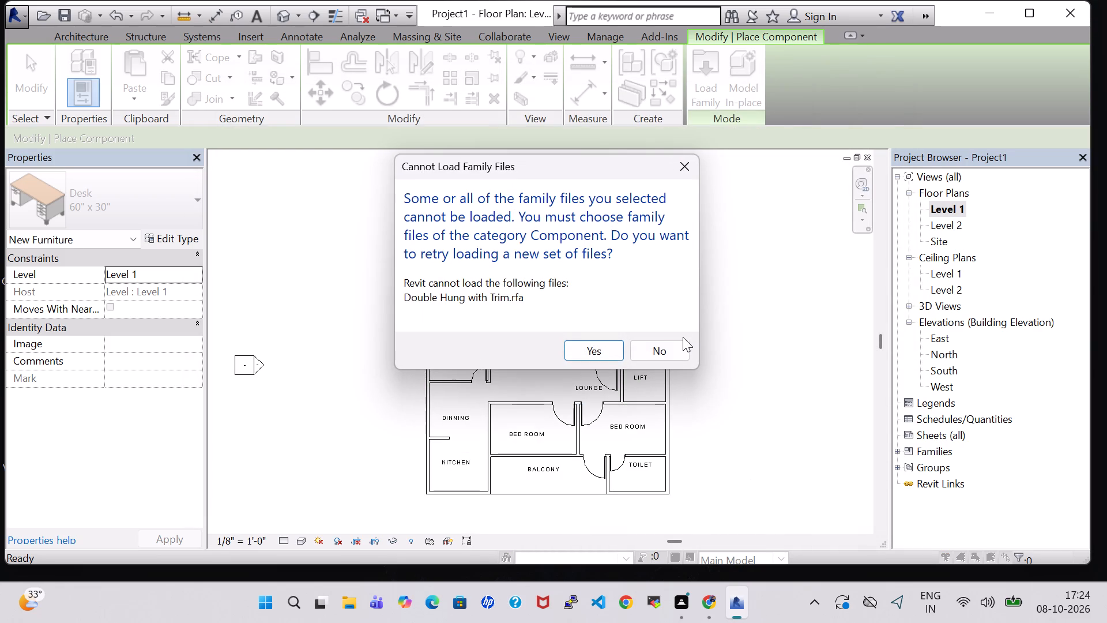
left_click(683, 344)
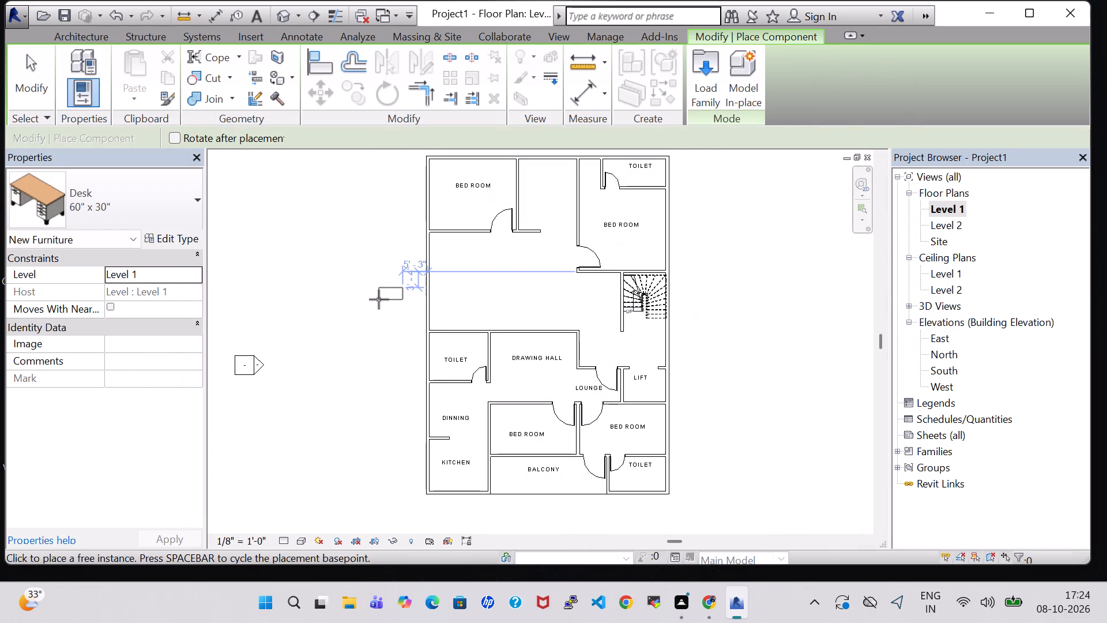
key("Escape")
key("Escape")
Load the Bed-Box family from the Beds folder of the US Imperial Furniture library as a component.
left_click(161, 70)
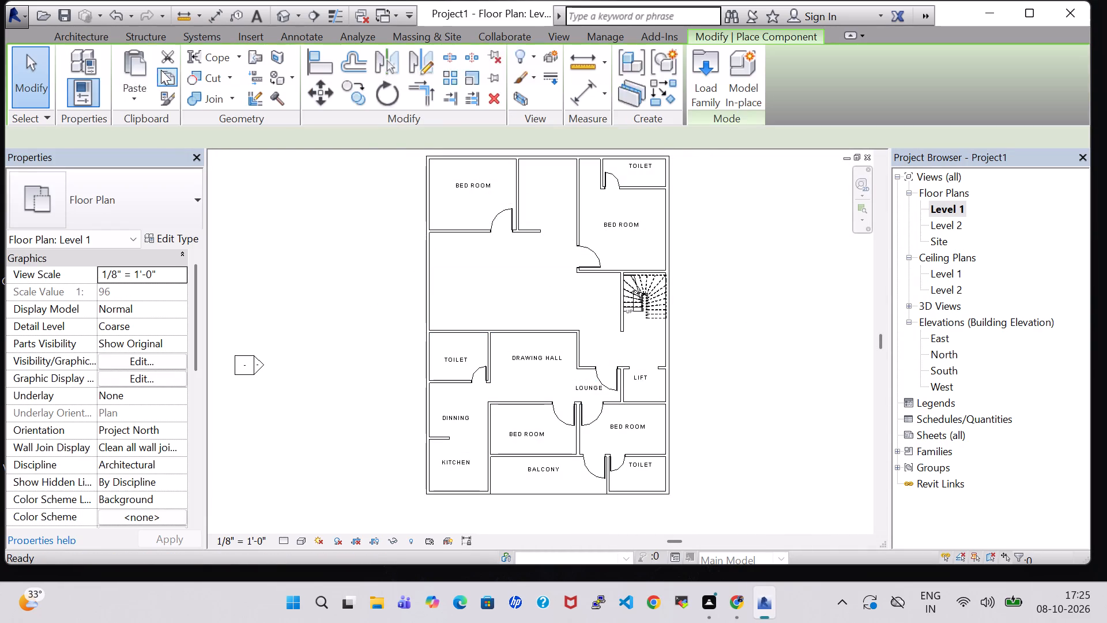
left_click(691, 92)
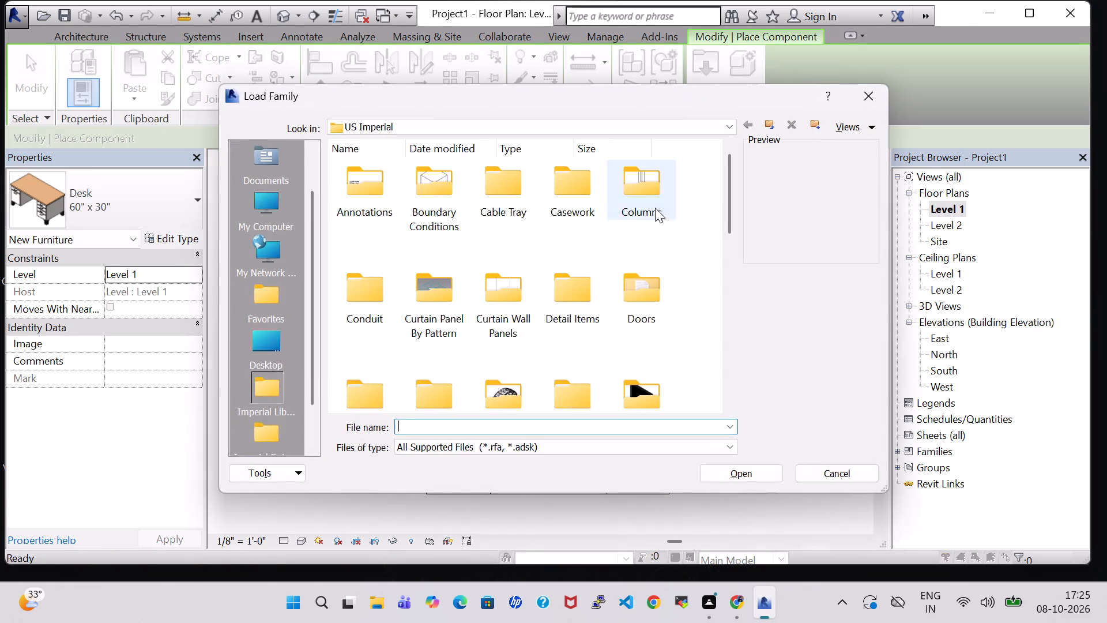
scroll(619, 322, "down", 4)
scroll(619, 322, "up", 2)
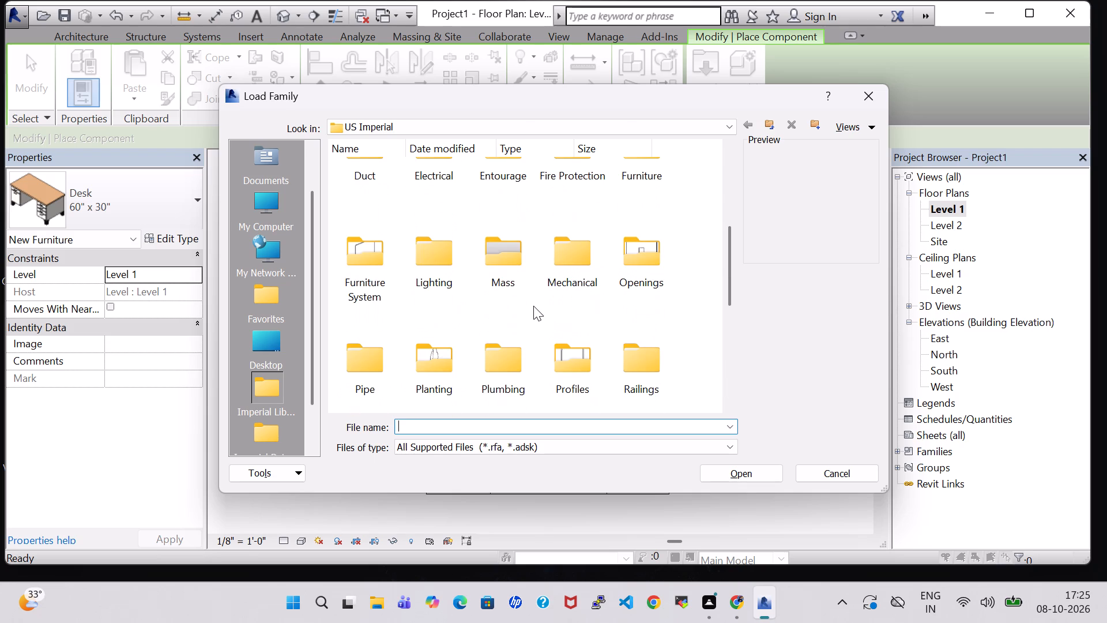
scroll(530, 306, "down", 1)
scroll(546, 302, "up", 2)
double_click(653, 329)
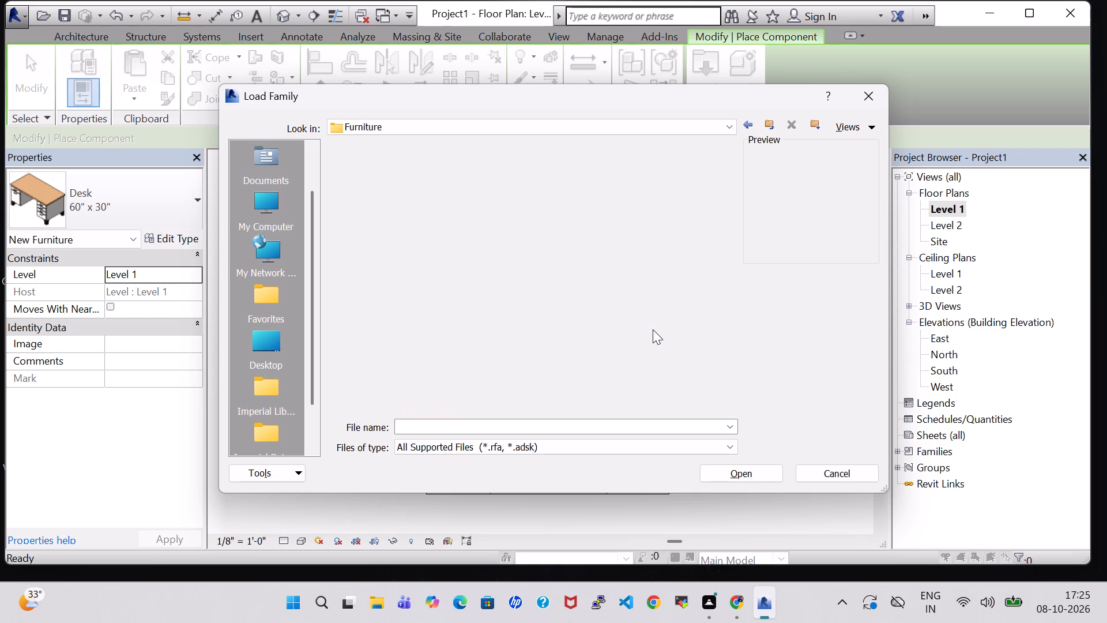
double_click(385, 178)
left_click(358, 196)
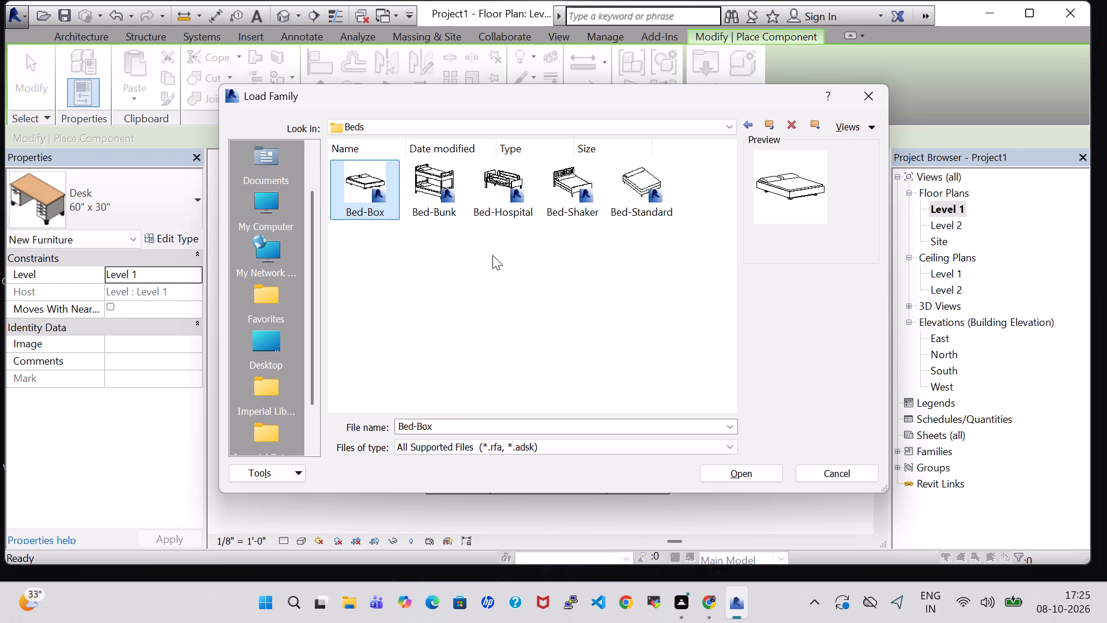
left_click(759, 477)
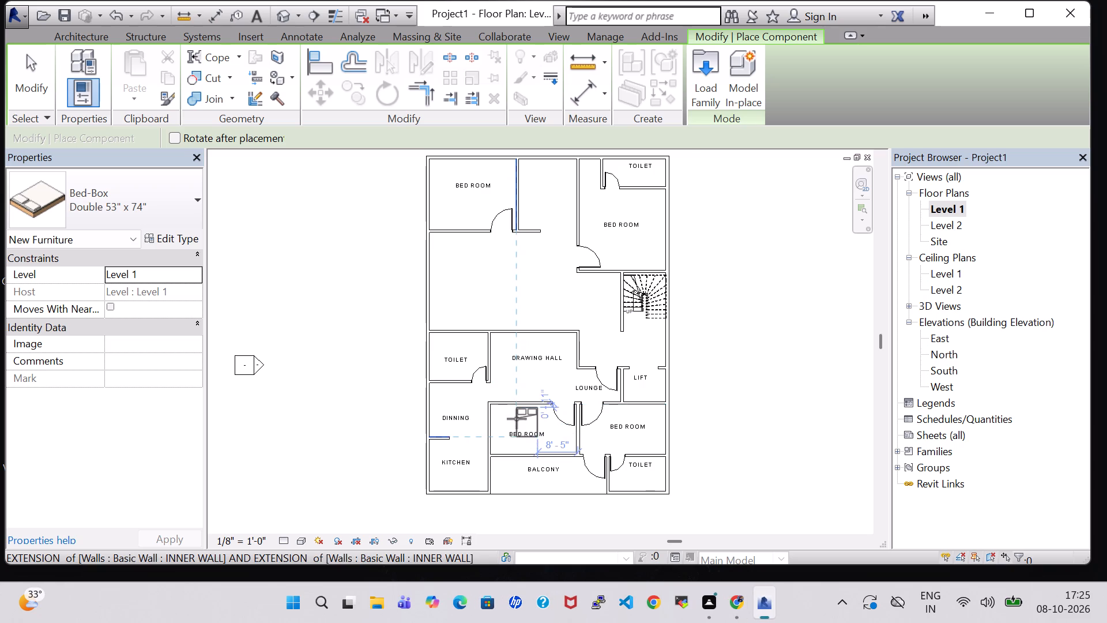
Place a Double 53" x 74" Bed-Box in each of the two bedrooms beside the balcony, headboards against the kitchen-side and outer walls.
scroll(517, 419, "up", 1)
key("space")
key("space")
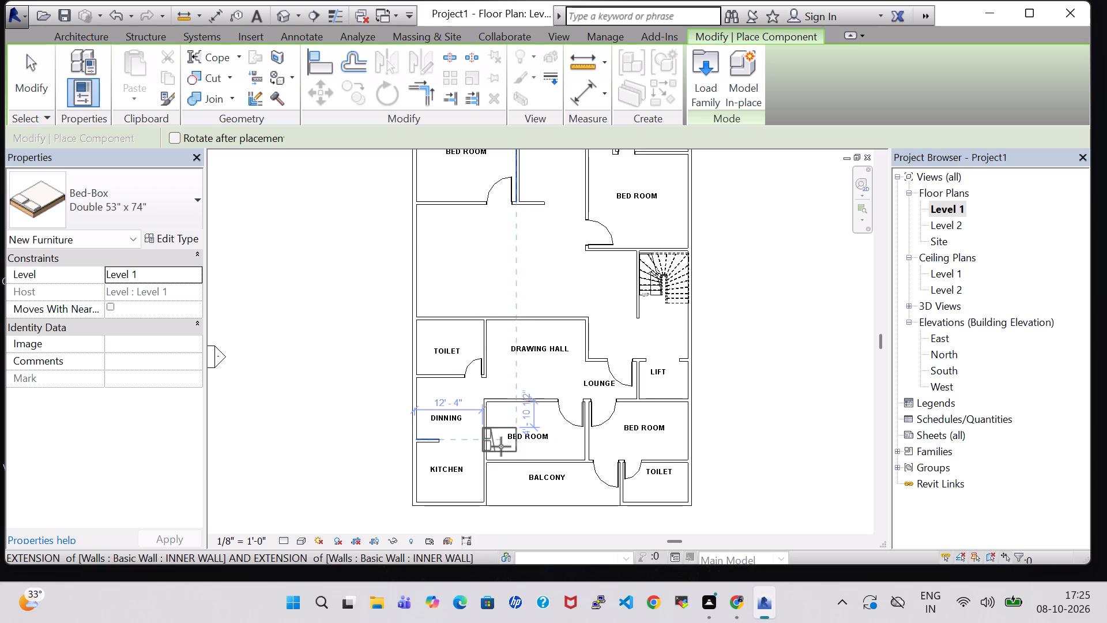
scroll(510, 436, "up", 6)
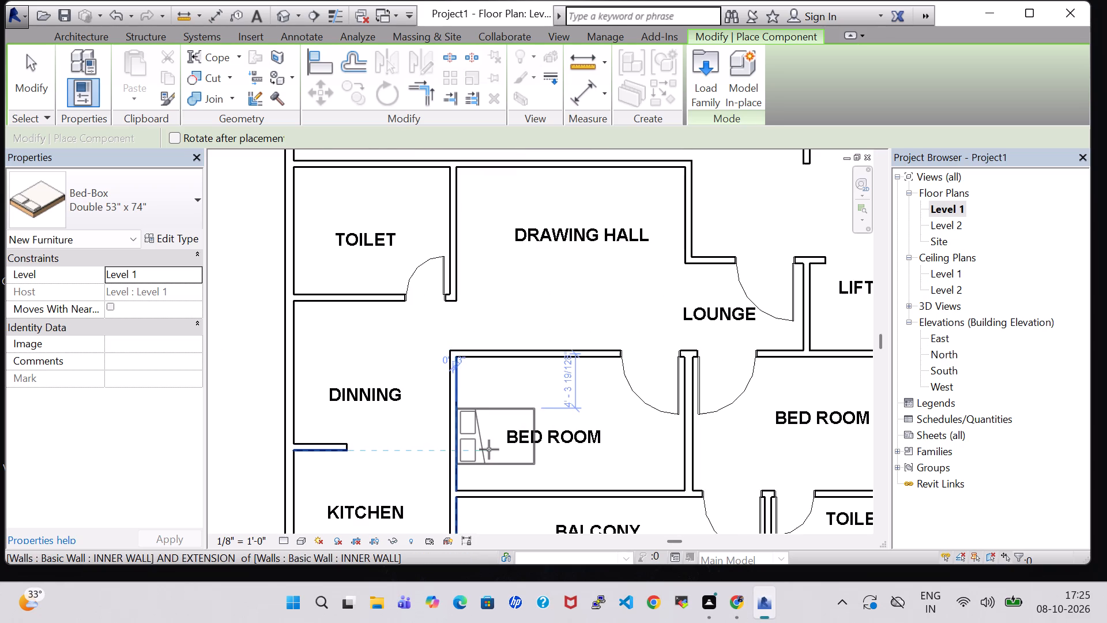
left_click(489, 449)
scroll(552, 454, "down", 3)
middle_click_drag(552, 454, 521, 443)
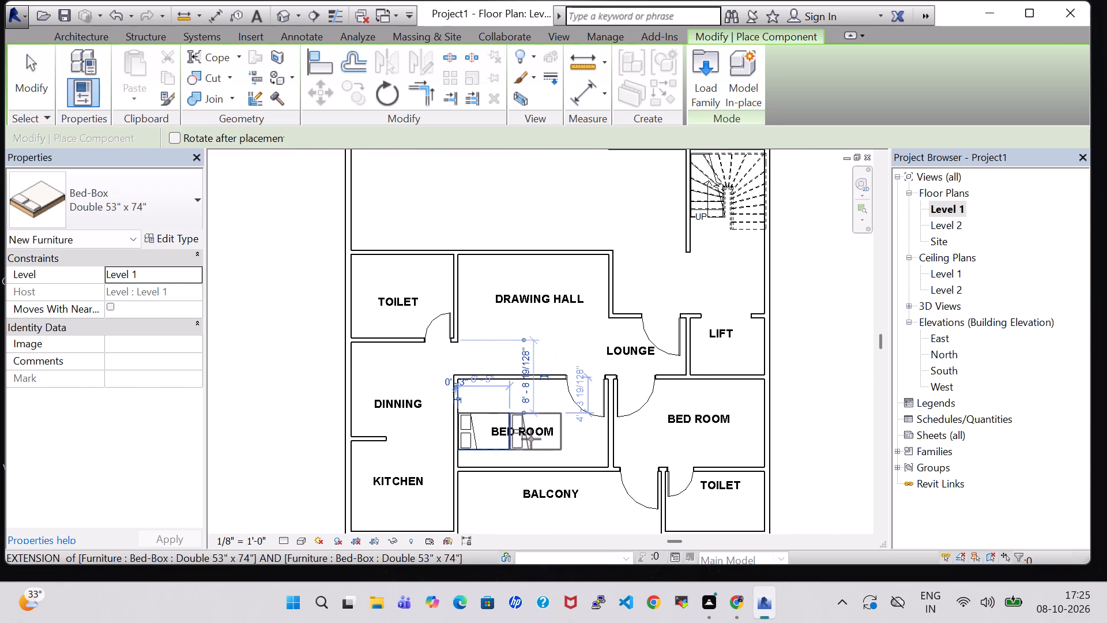
key("space")
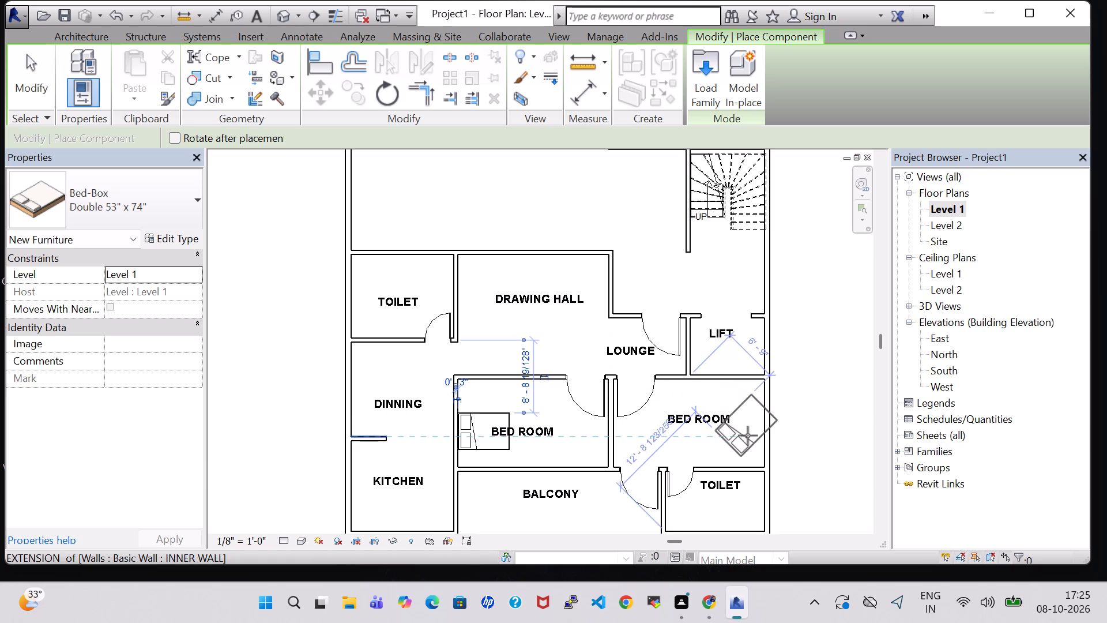
key("space")
key("space")
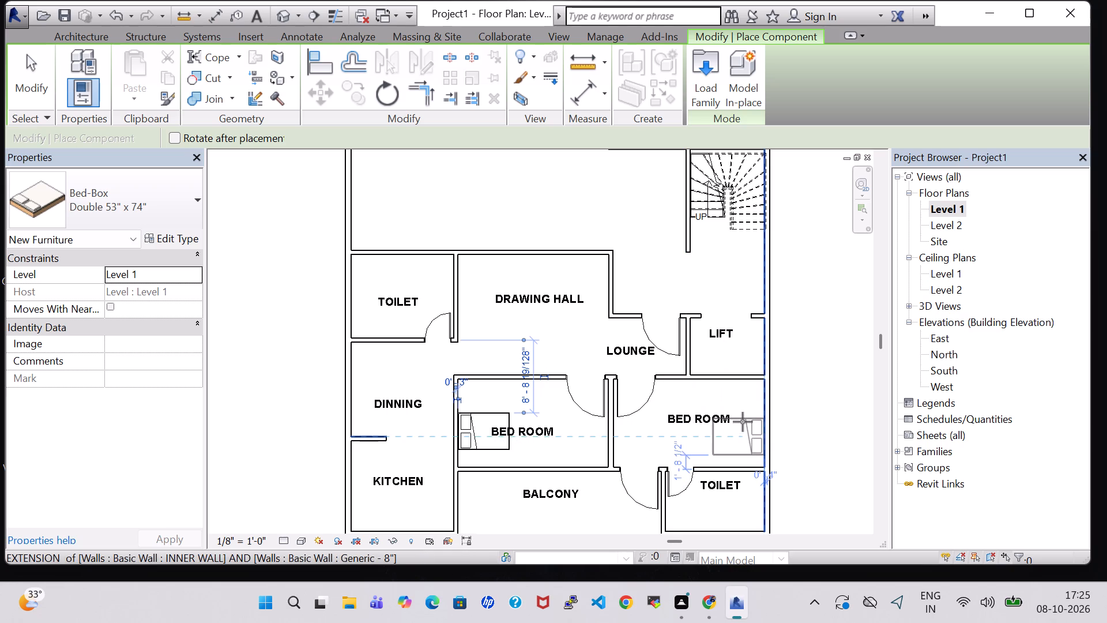
left_click(743, 408)
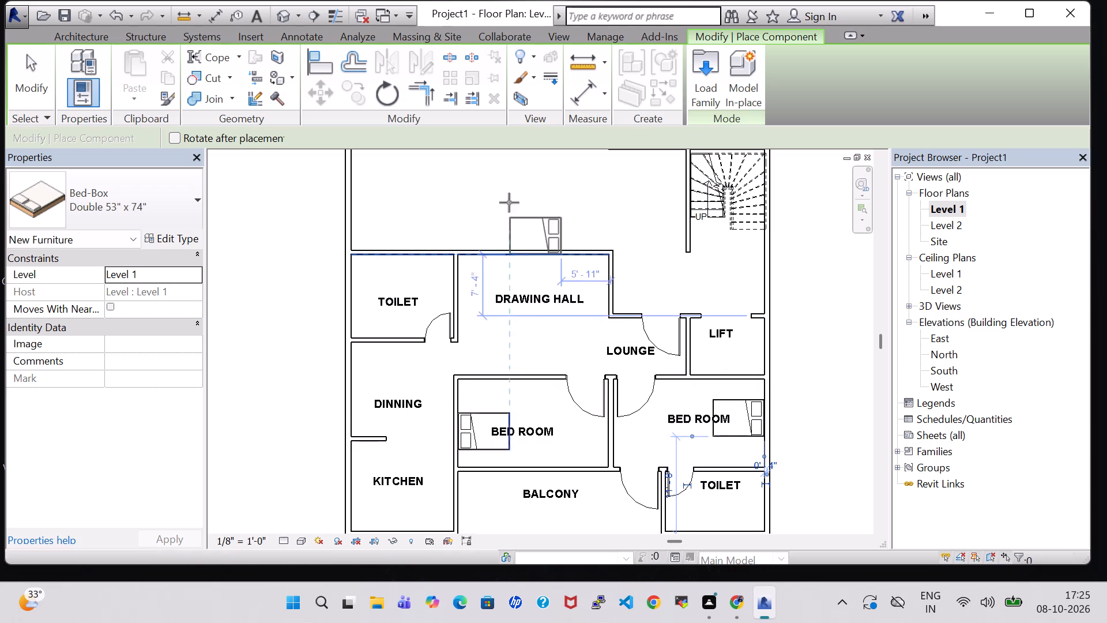
Place a Double 53" x 74" Bed-Box in the upper-left bedroom, rotated so its headboard meets the outer side wall.
middle_click_drag(491, 200, 496, 411)
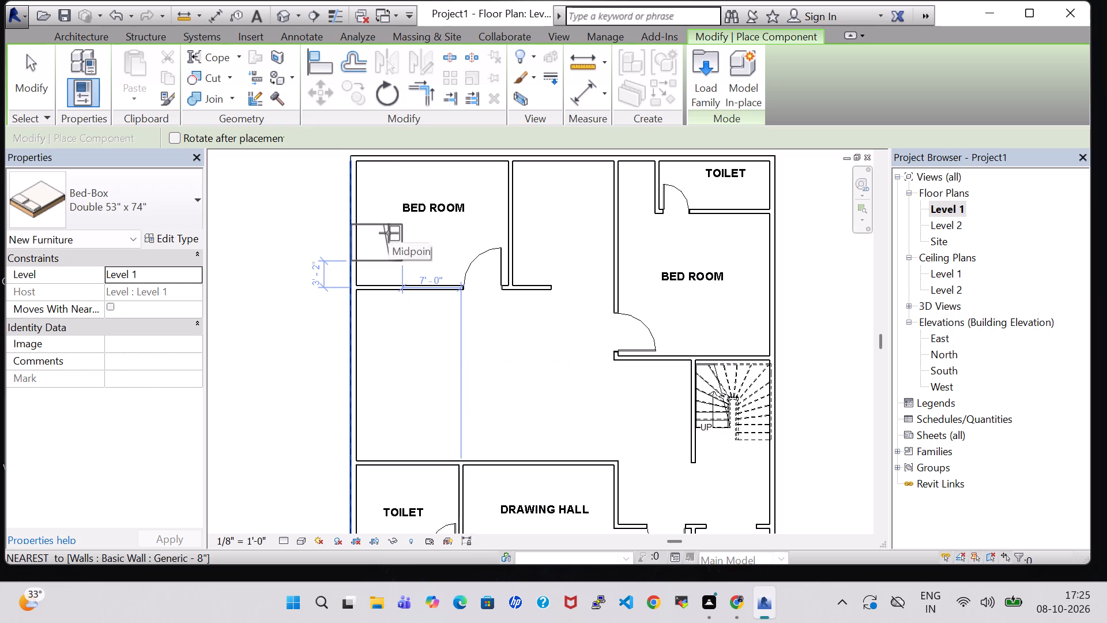
key("space")
key("space")
key("space")
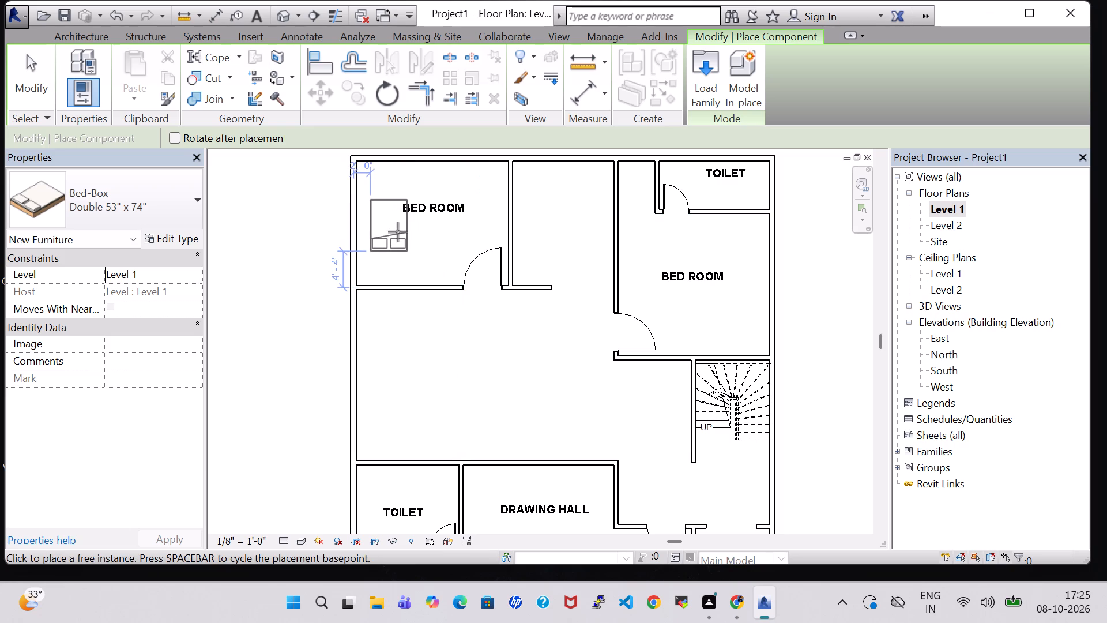
key("space")
key("space")
key("space")
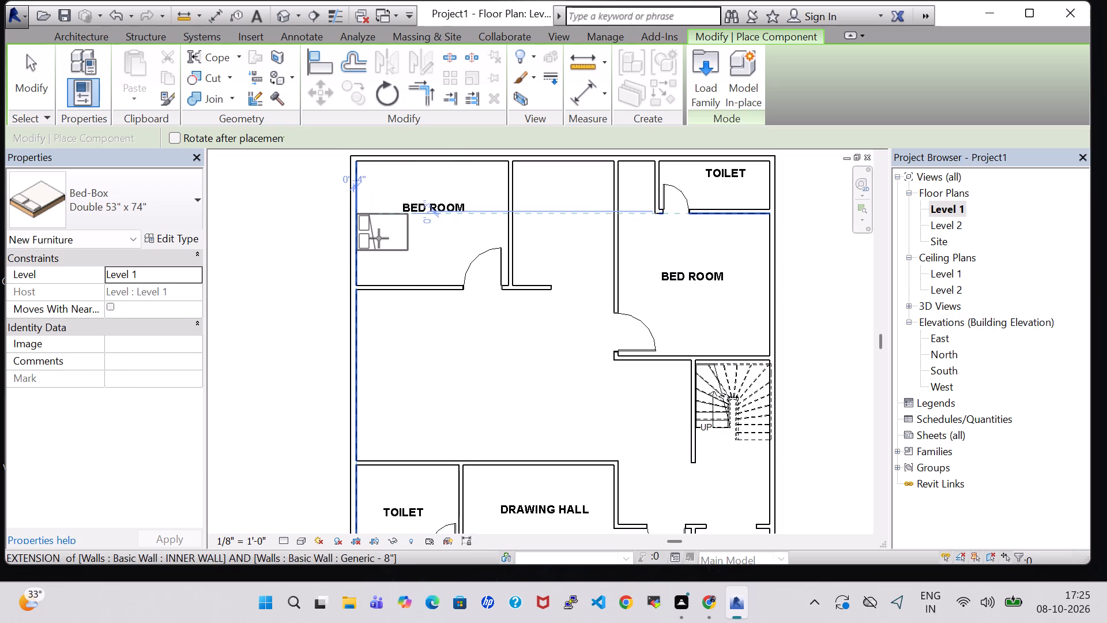
left_click(379, 238)
Place a Double 53" x 74" Bed-Box in the bedroom above the stair, headboard against the outer wall, and finish placement.
scroll(468, 405, "down", 1)
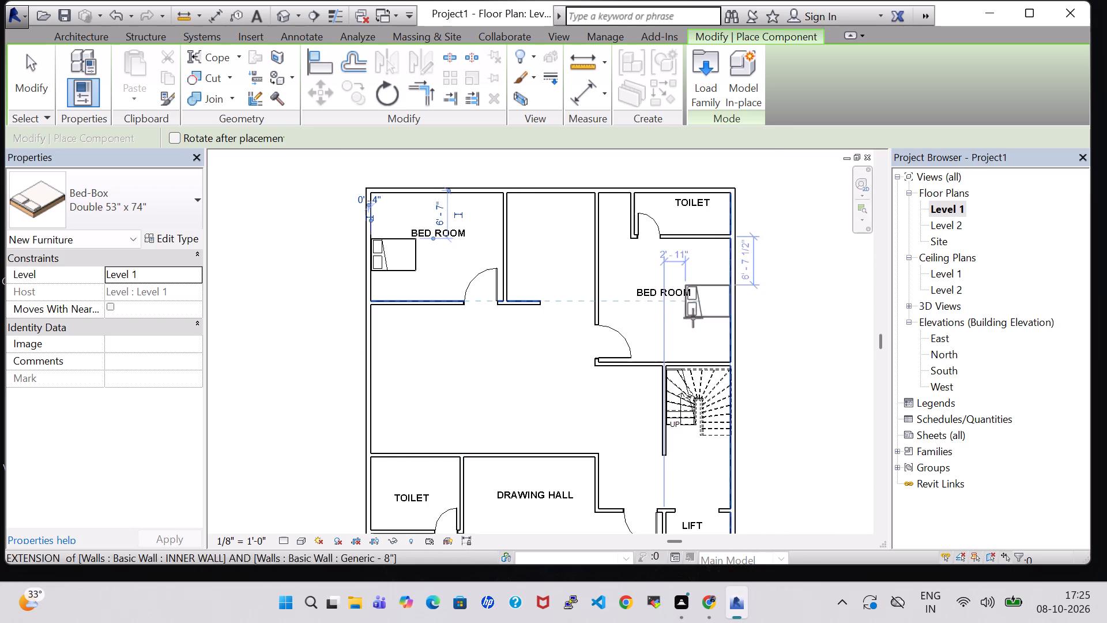
key("space")
key("space")
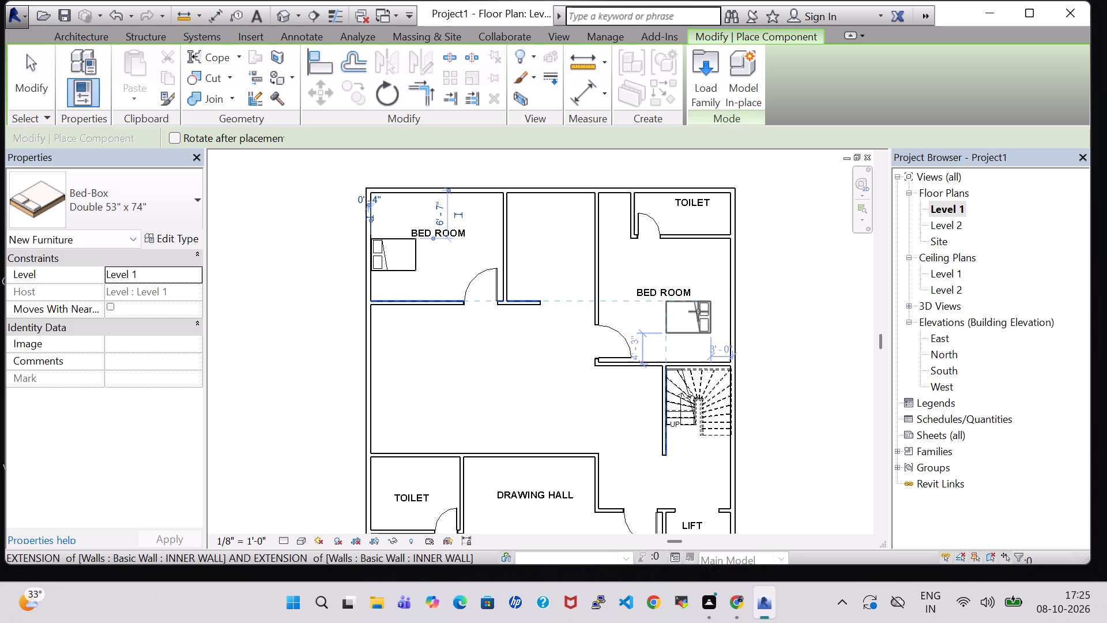
left_click(714, 294)
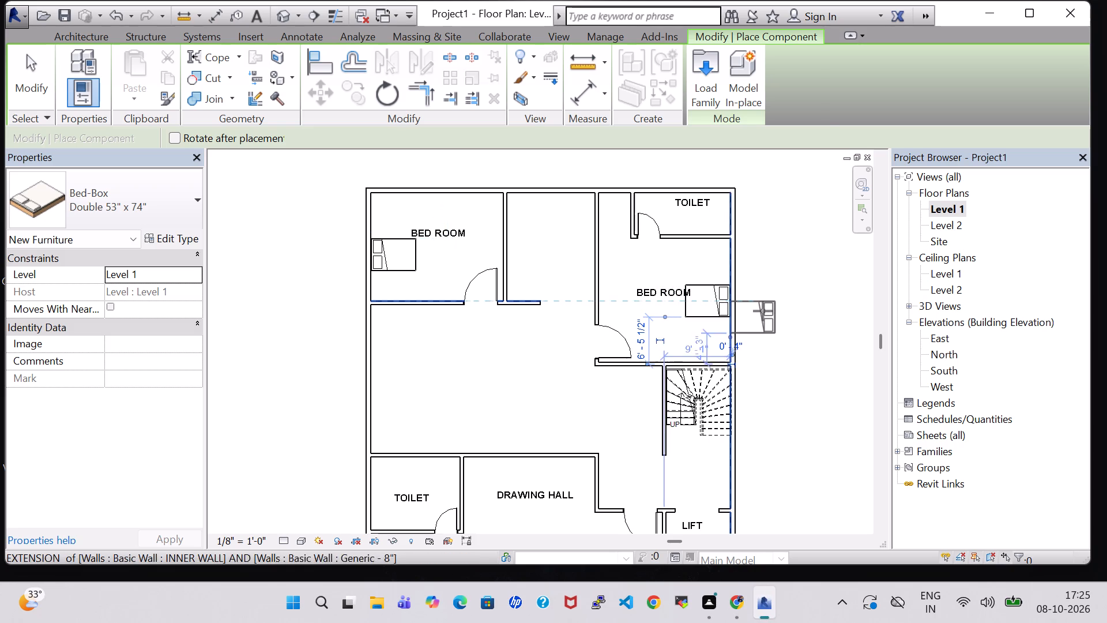
key("Escape")
key("Escape")
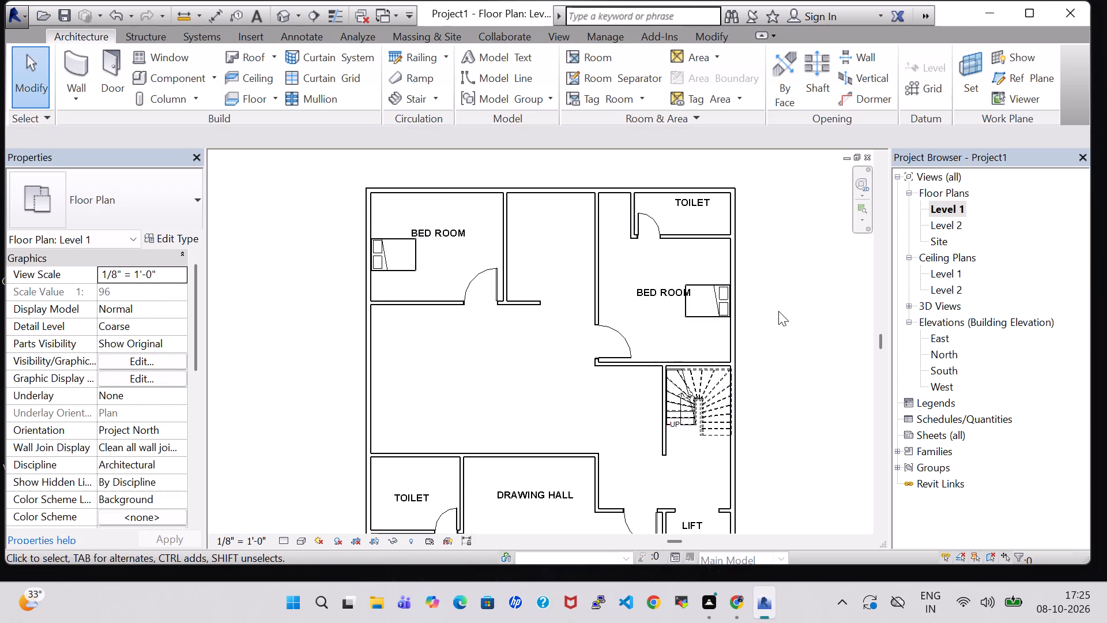
key("Escape")
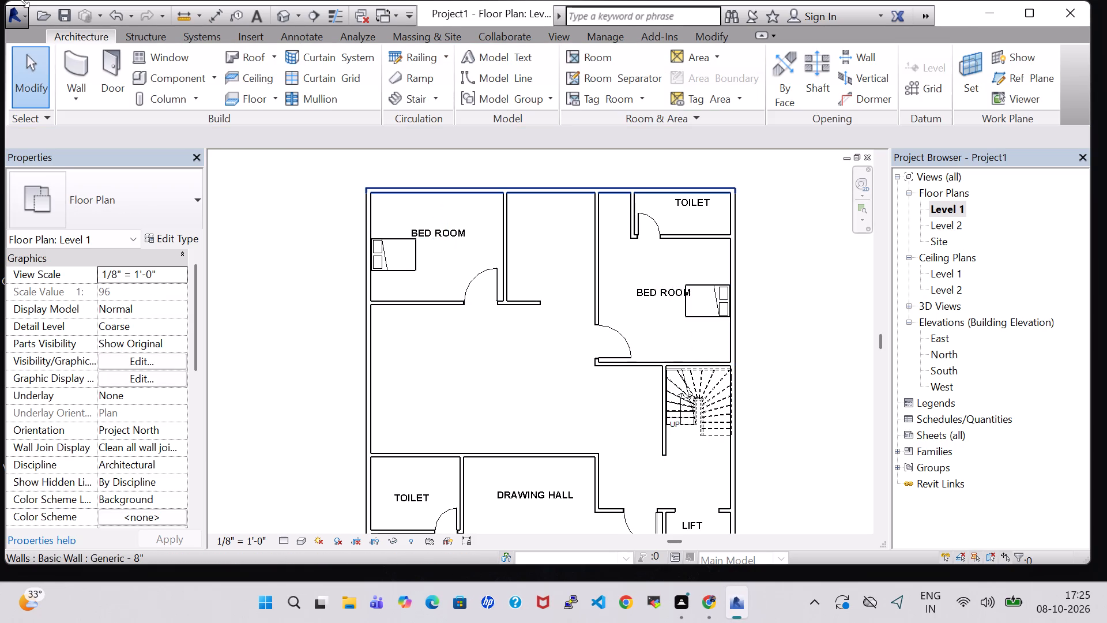
Load the Chair-Breuer family from the Seating folder of the Furniture library as a component.
left_click(167, 72)
left_click(713, 92)
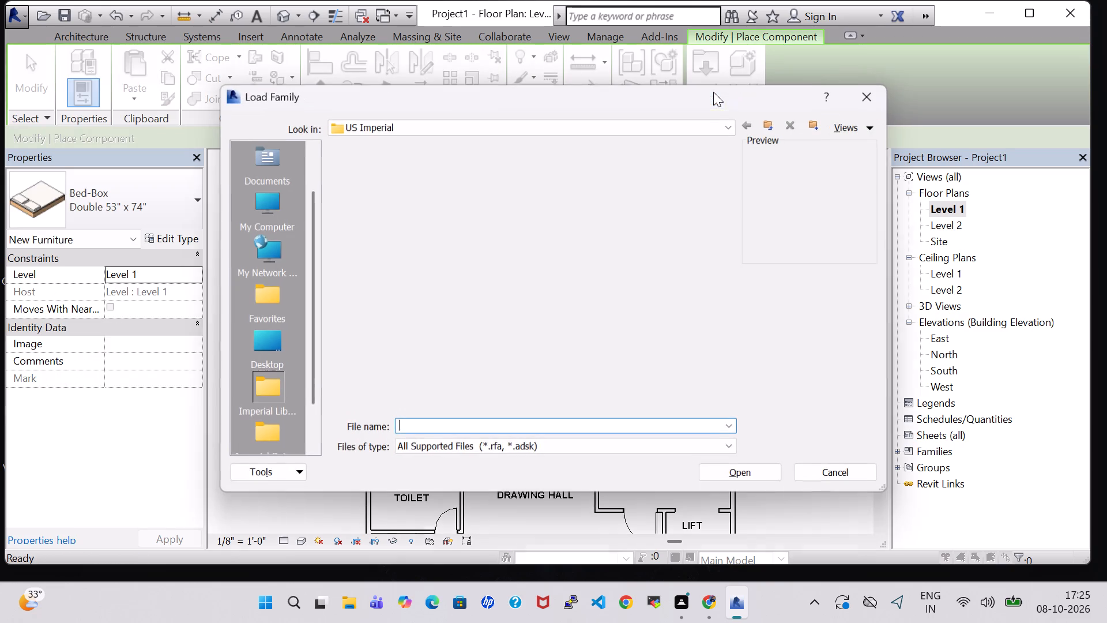
double_click(658, 388)
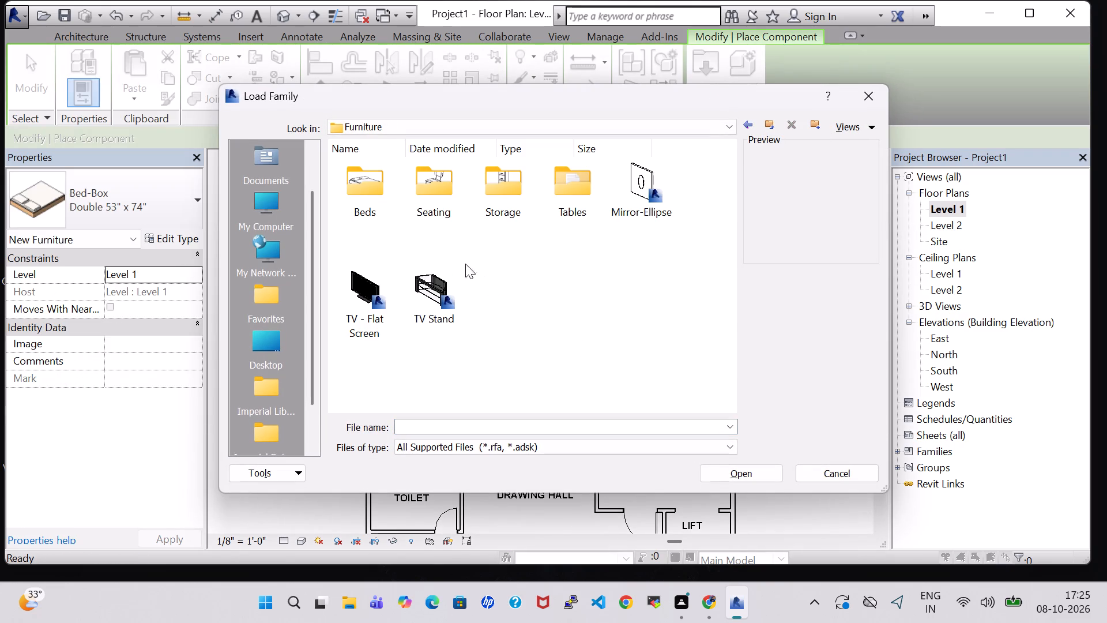
double_click(417, 186)
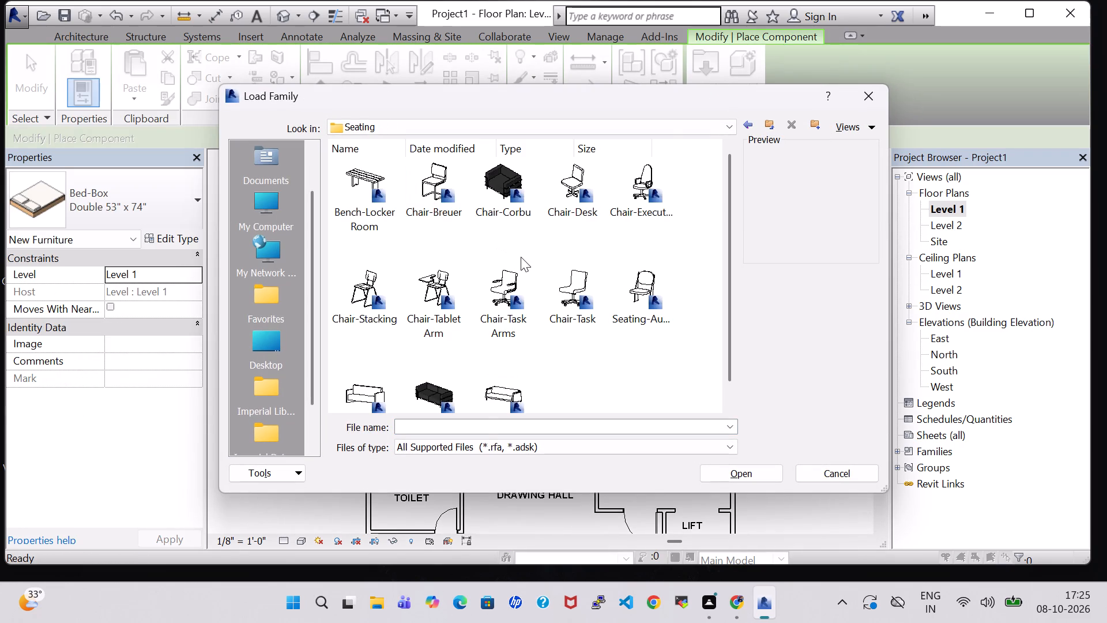
scroll(483, 356, "down", 1)
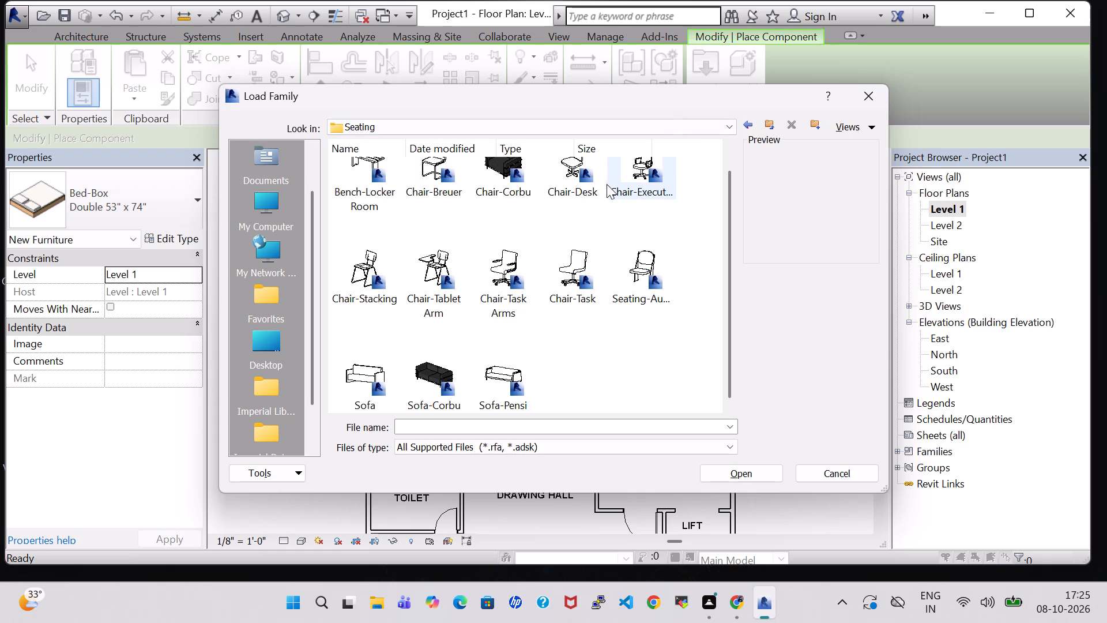
scroll(597, 261, "up", 1)
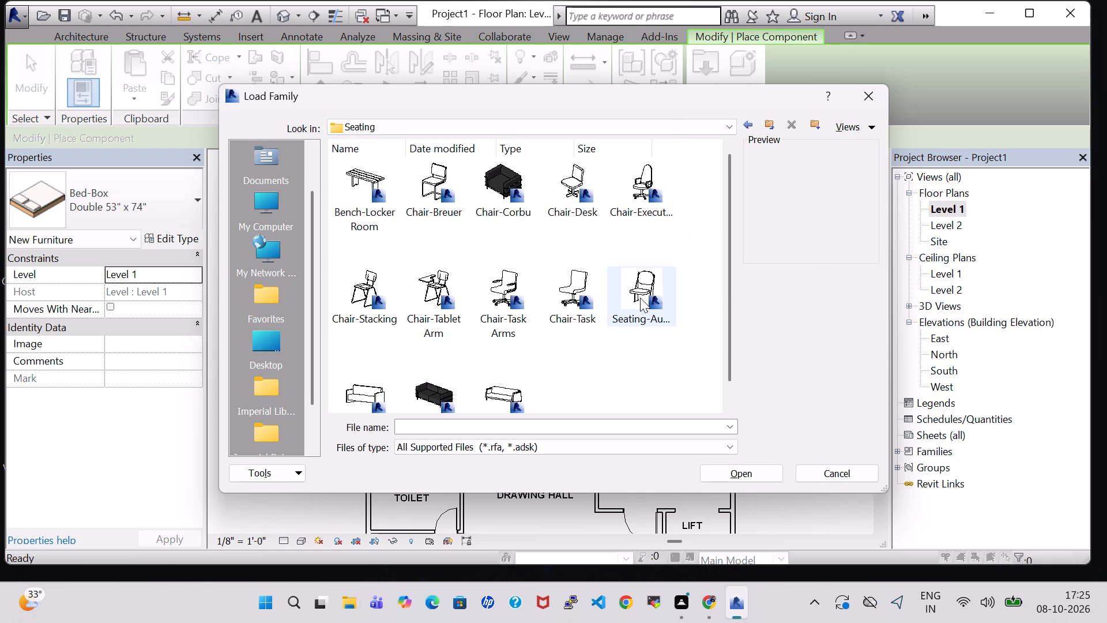
left_click(445, 208)
left_click(771, 471)
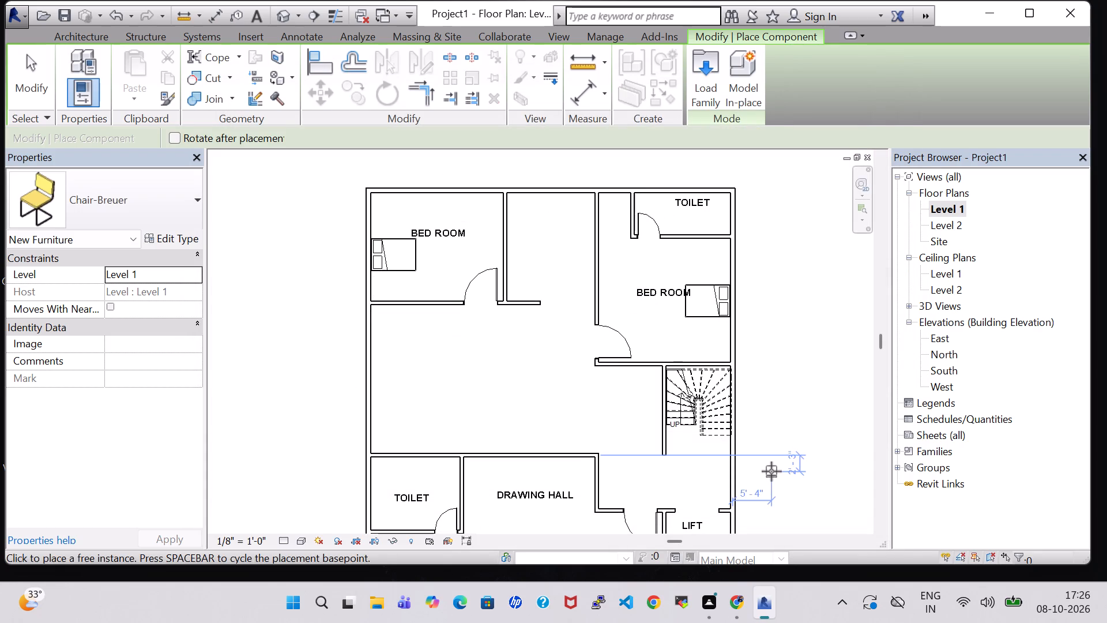
Place two Chair-Breuer chairs side by side on the balcony against the bedroom wall, facing outward.
middle_click_drag(771, 471, 863, 350)
middle_click_drag(617, 468, 592, 303)
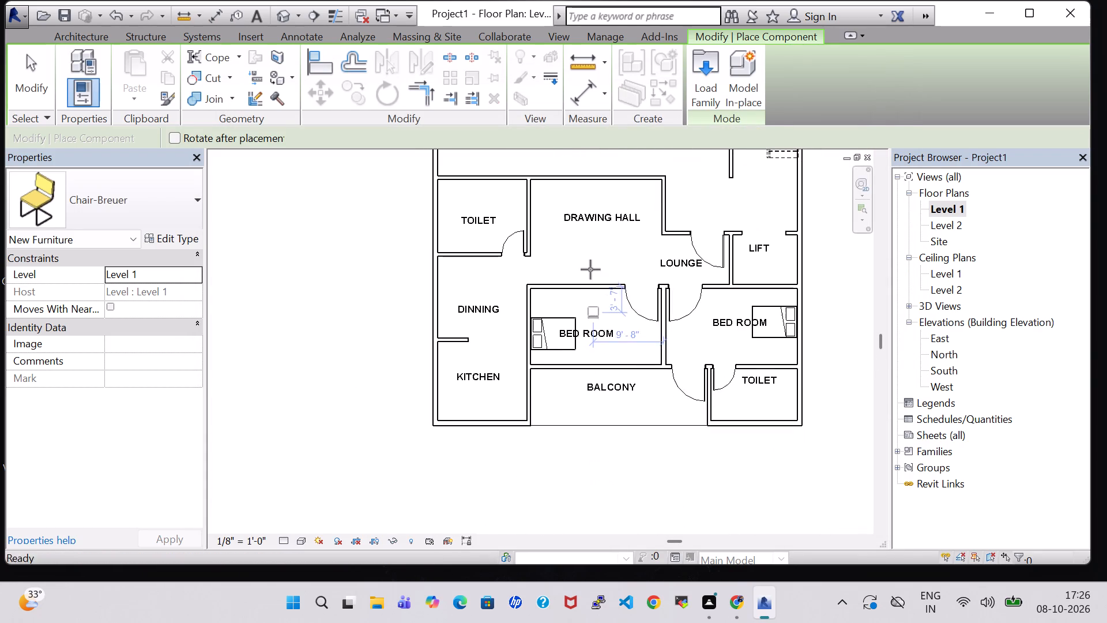
key("space")
key("space")
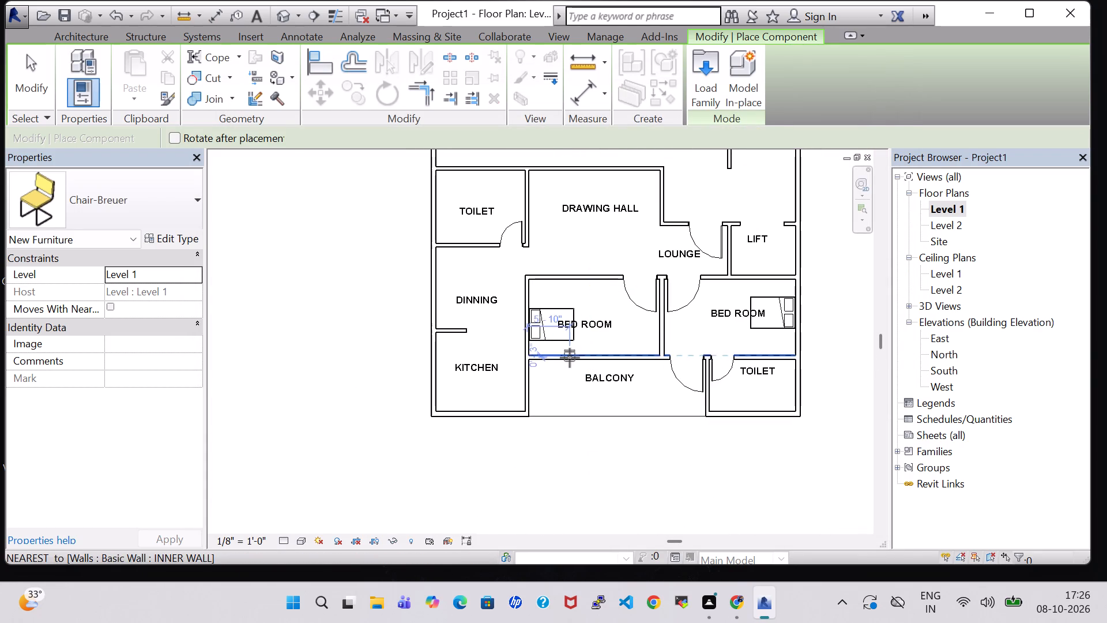
scroll(577, 365, "up", 6)
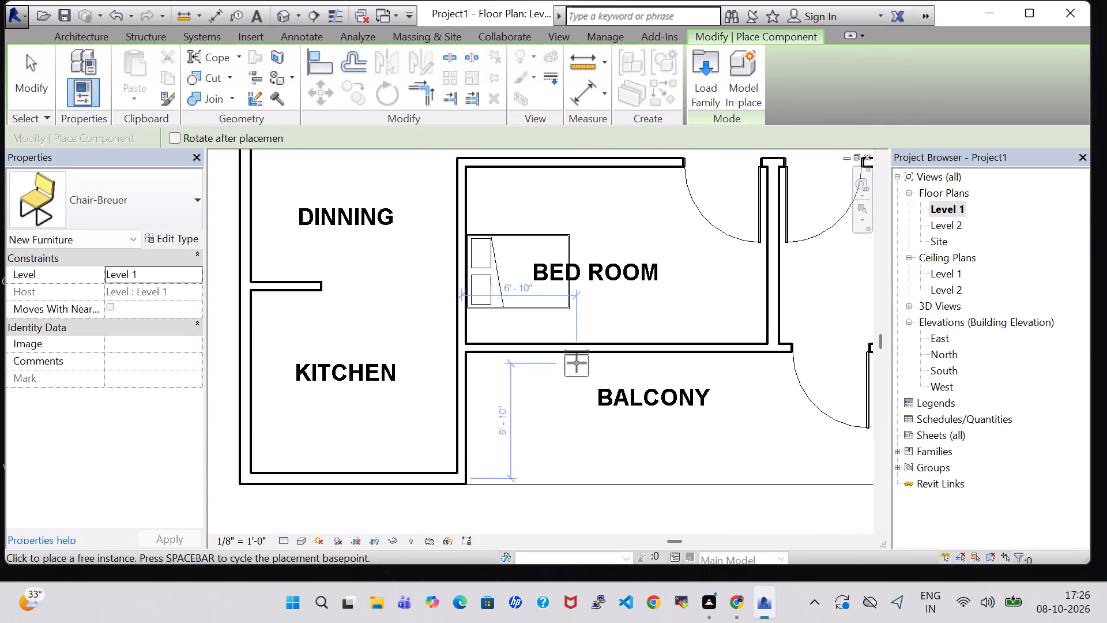
left_click(577, 363)
left_click(659, 363)
key("Escape")
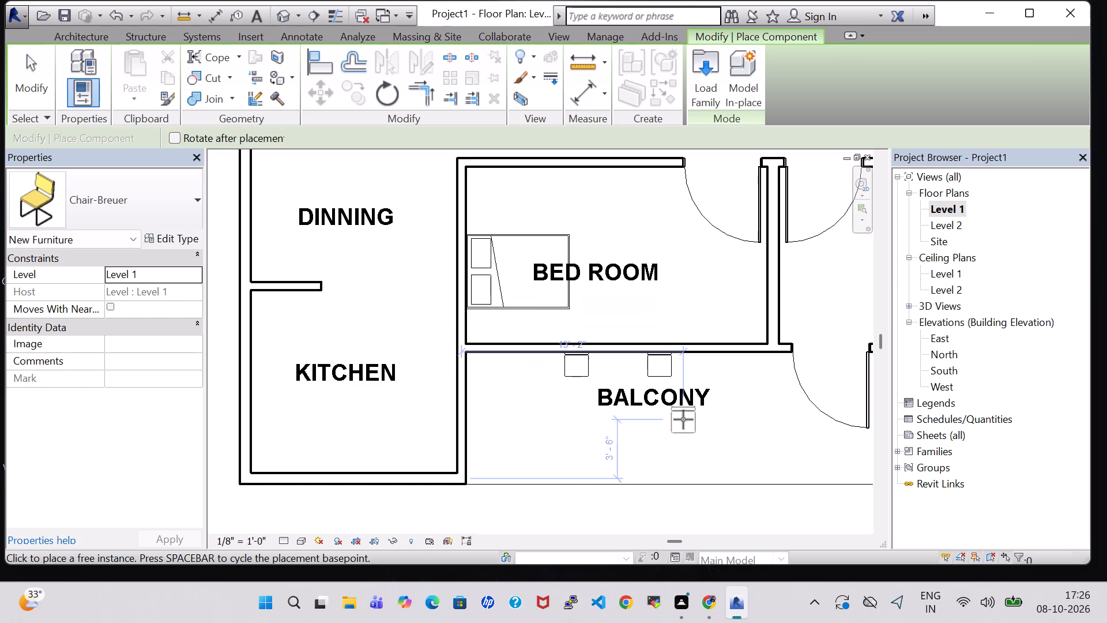
key("Escape")
Examine the balcony chairs' orientation in the 3D view and return to the Level 1 floor plan.
left_click(283, 12)
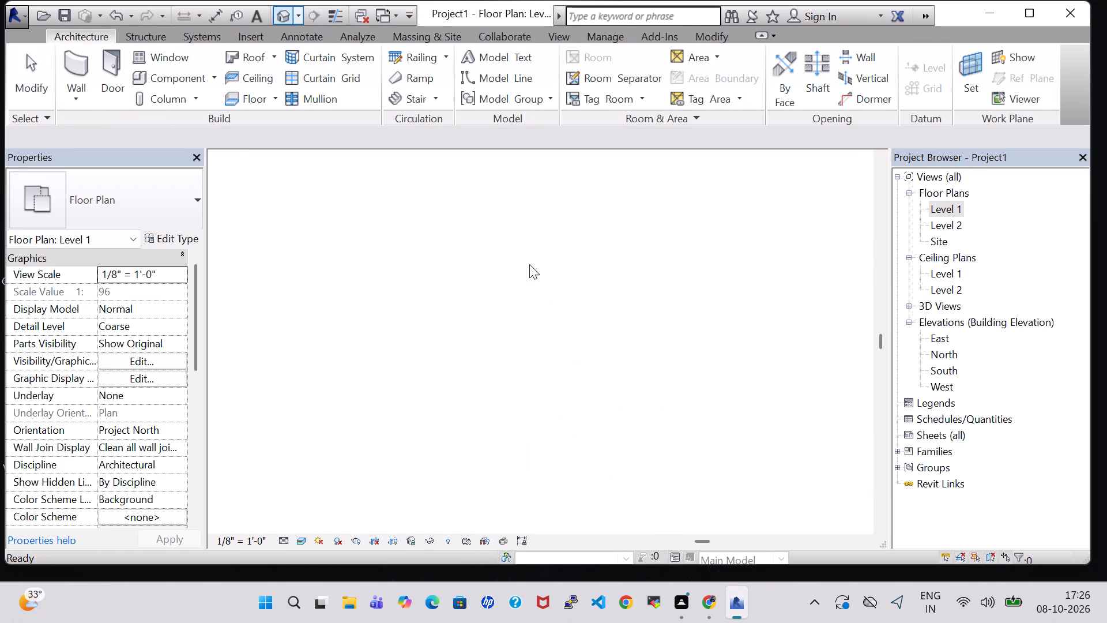
scroll(522, 313, "up", 10)
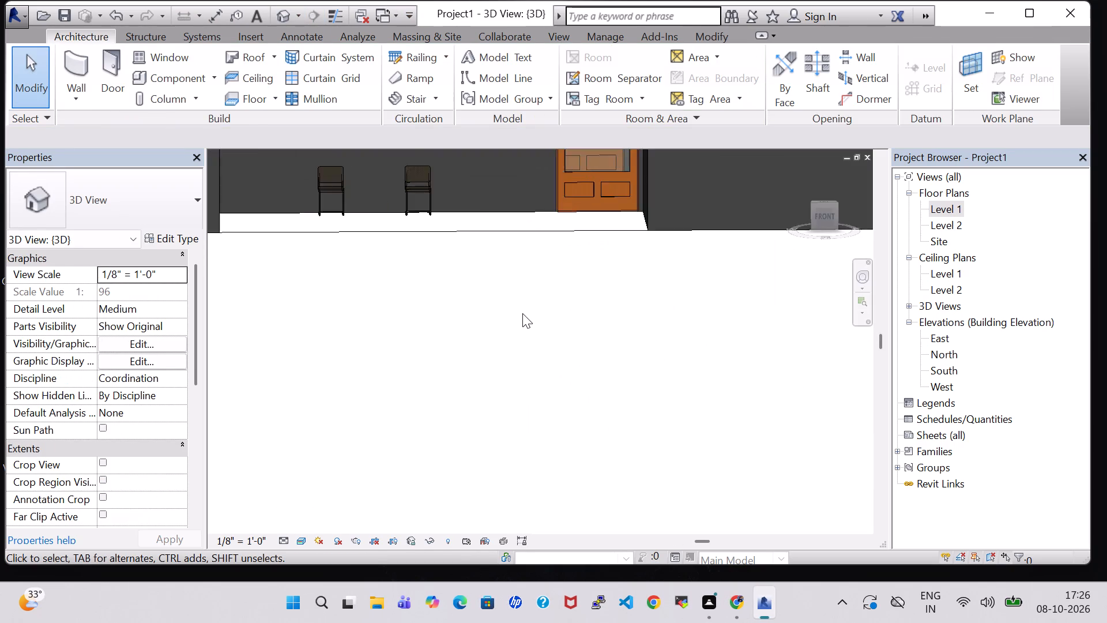
middle_click_drag(522, 313, 782, 451)
middle_click_drag(563, 434, 624, 436, "shift")
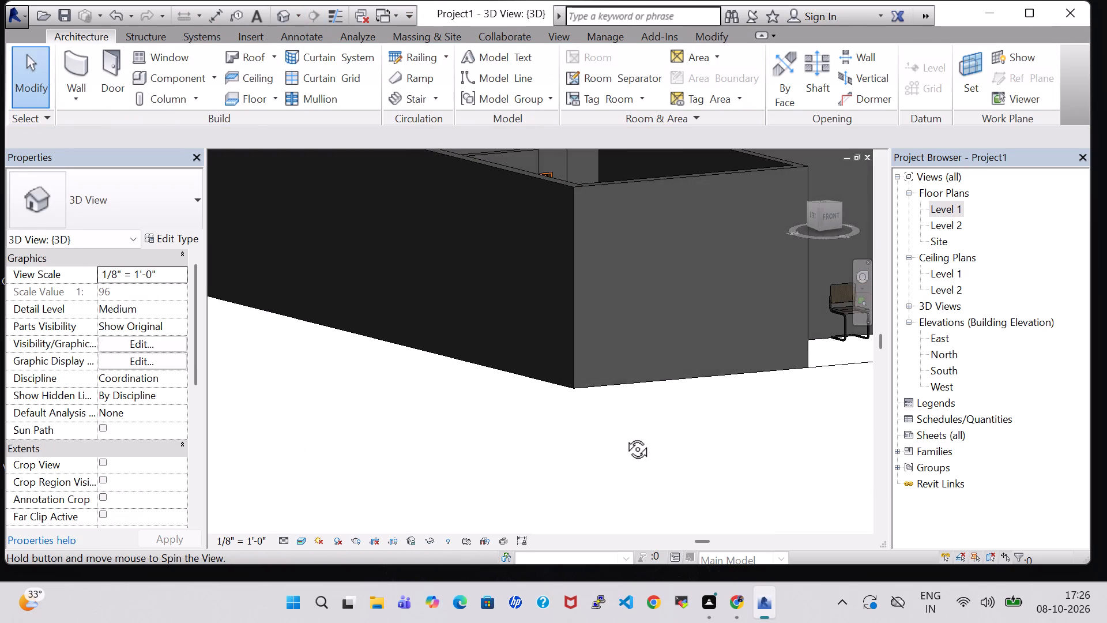
middle_click_drag(624, 436, 597, 444, "shift")
middle_click_drag(717, 457, 609, 463)
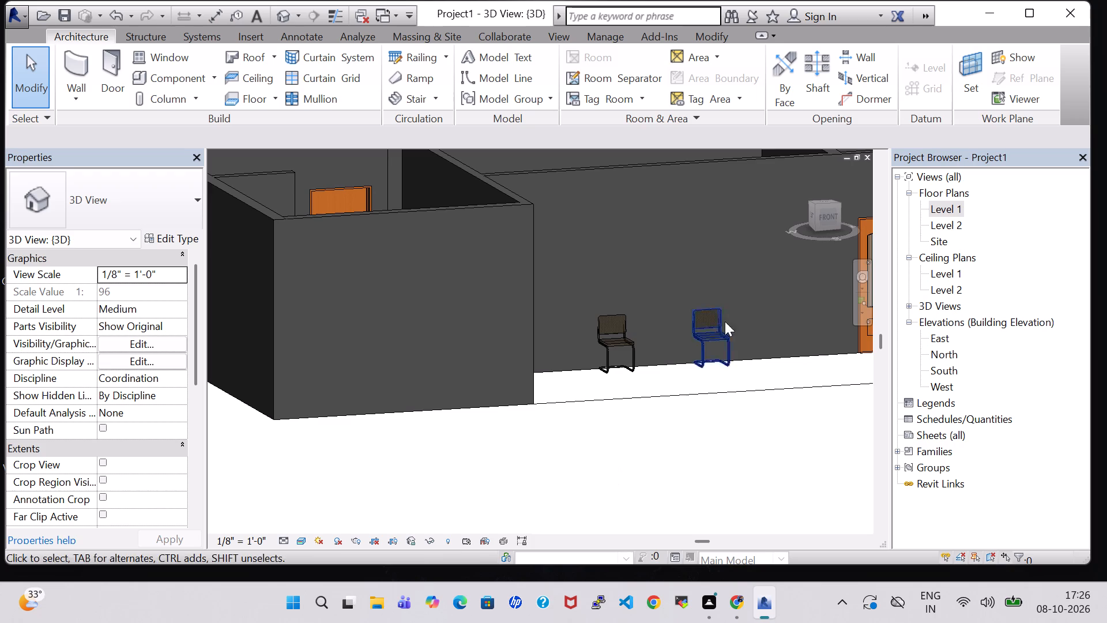
double_click(937, 209)
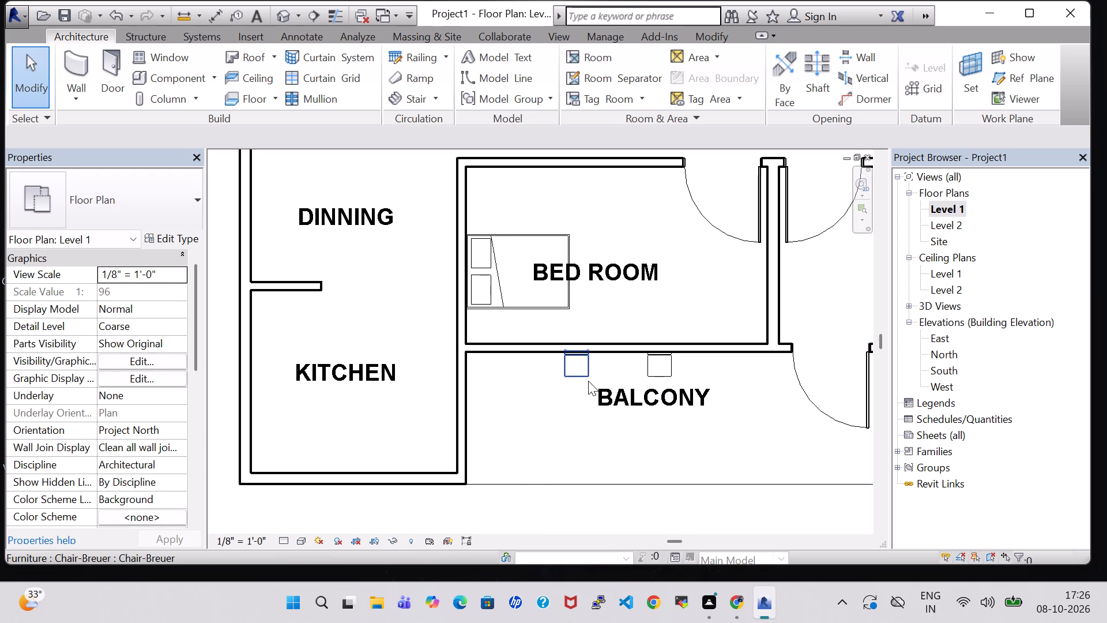
Nudge both Chair-Breuer chairs on the balcony slightly away from the bedroom wall.
left_click(588, 381)
key("Down")
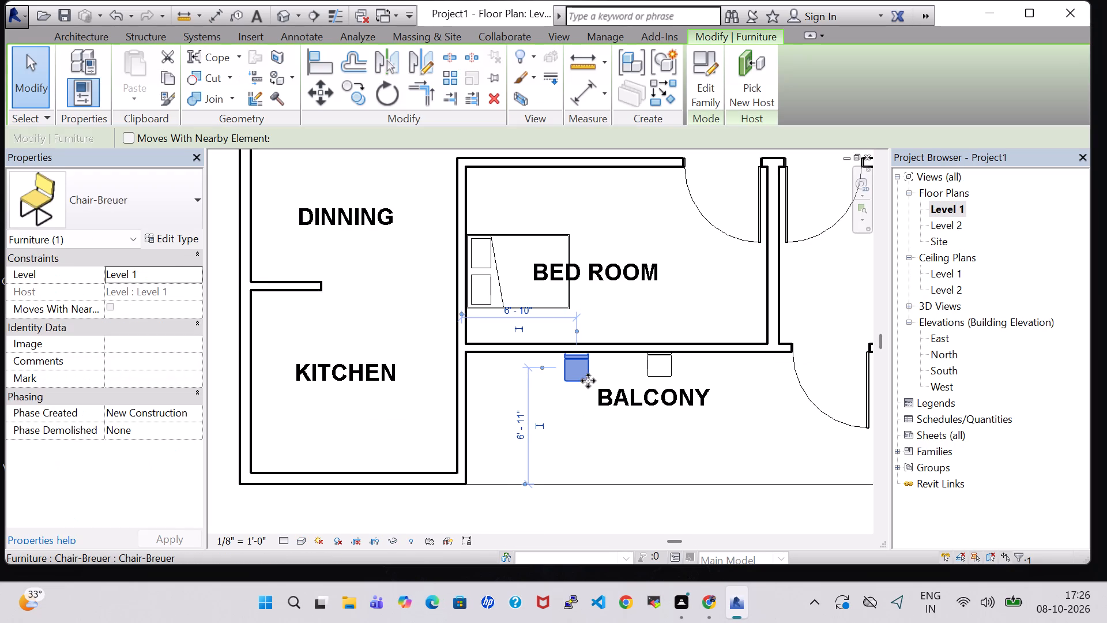
left_click(665, 359)
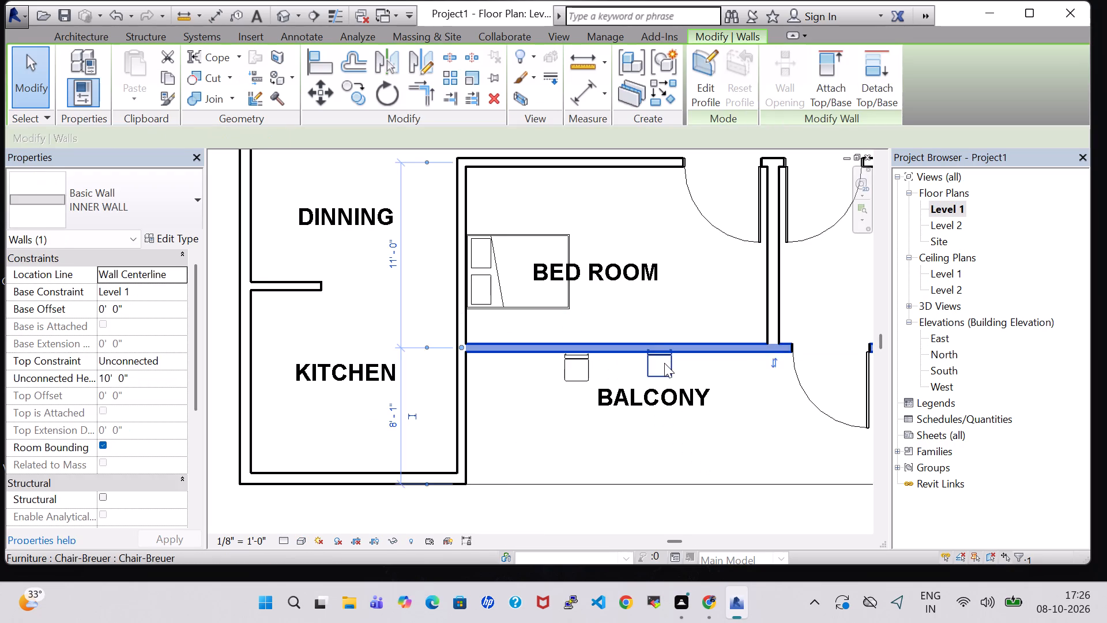
left_click(664, 365)
key("Down")
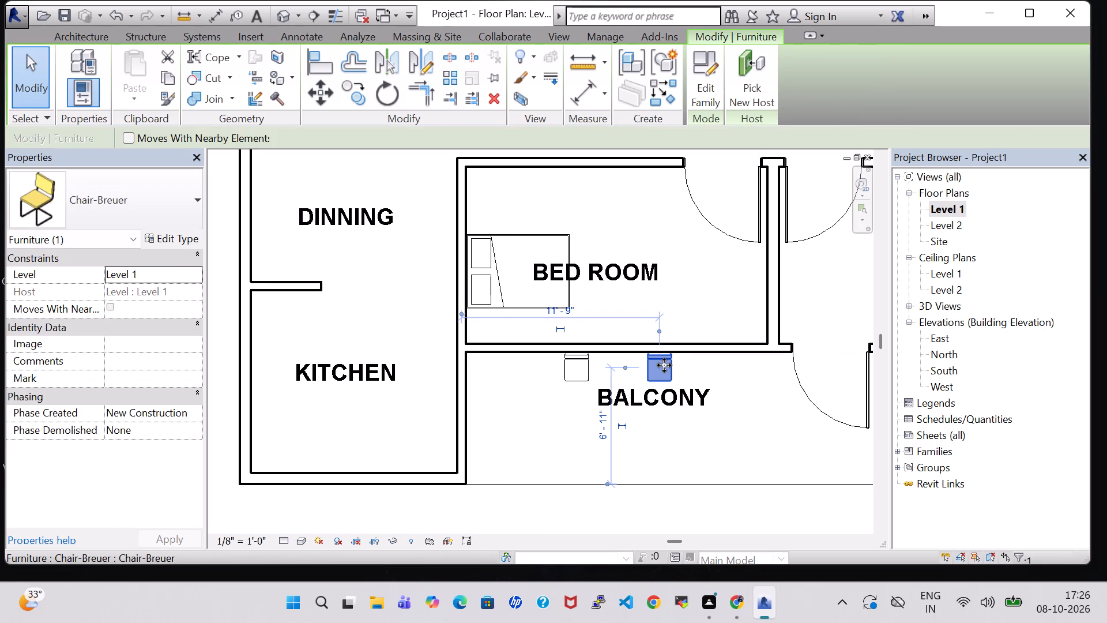
left_click(730, 434)
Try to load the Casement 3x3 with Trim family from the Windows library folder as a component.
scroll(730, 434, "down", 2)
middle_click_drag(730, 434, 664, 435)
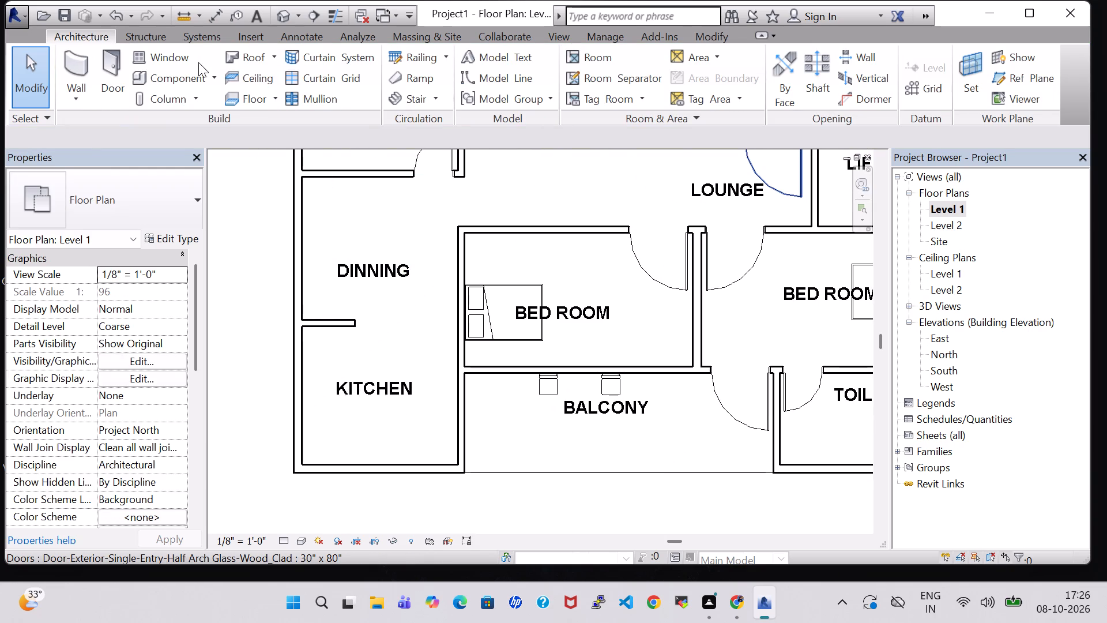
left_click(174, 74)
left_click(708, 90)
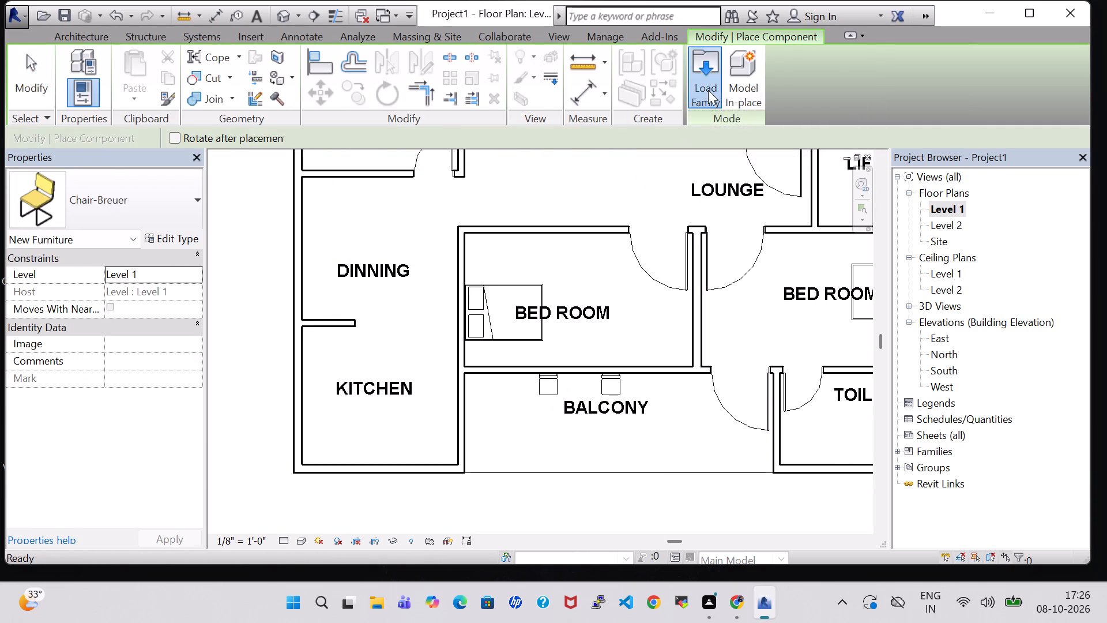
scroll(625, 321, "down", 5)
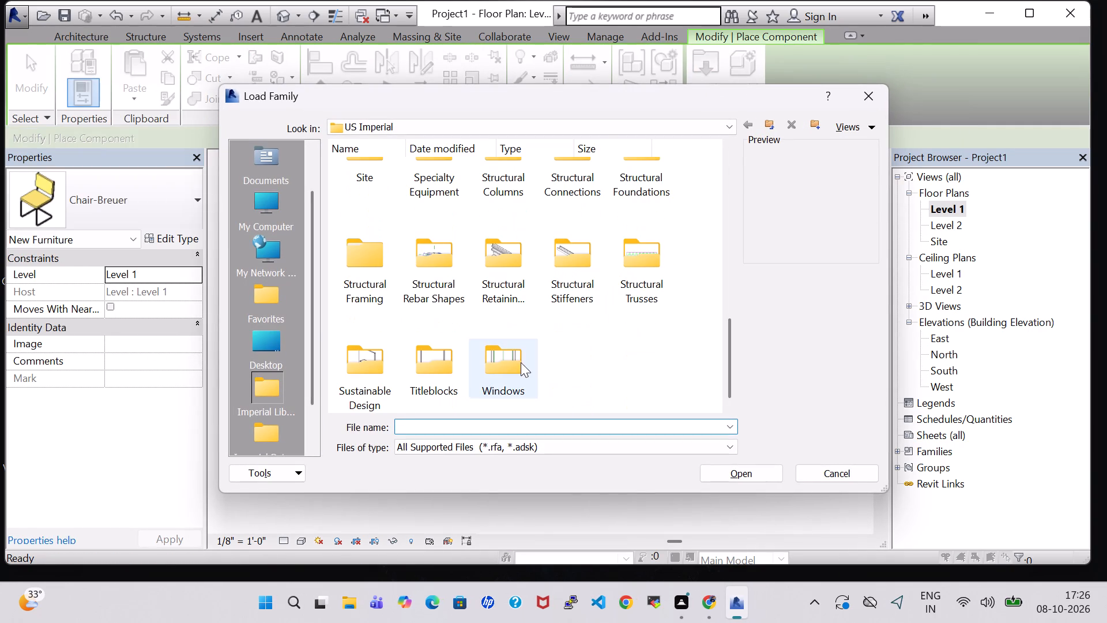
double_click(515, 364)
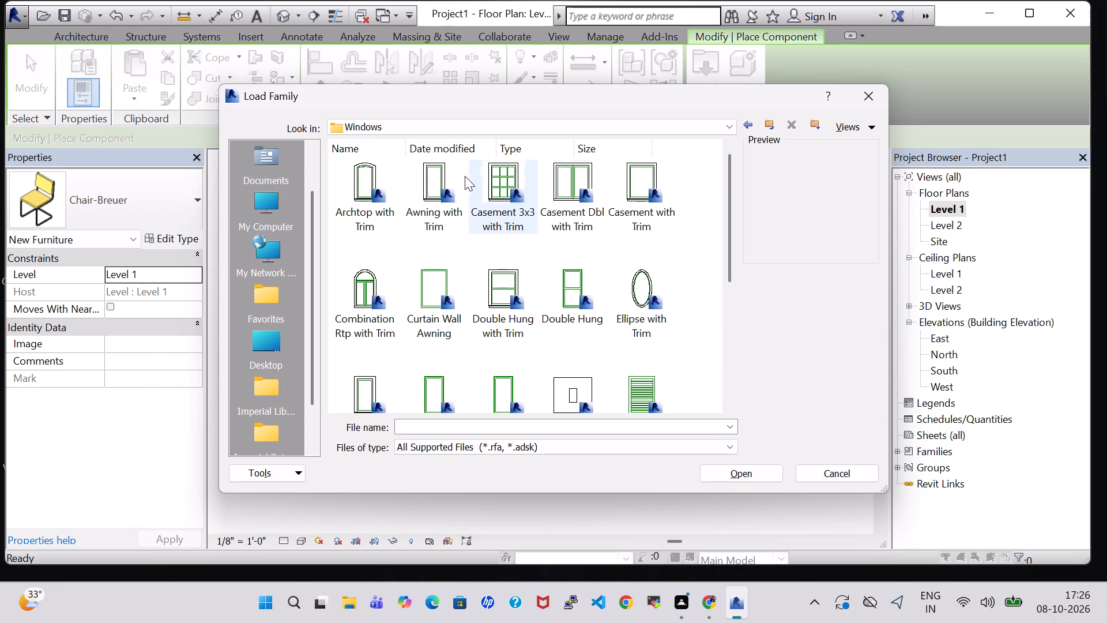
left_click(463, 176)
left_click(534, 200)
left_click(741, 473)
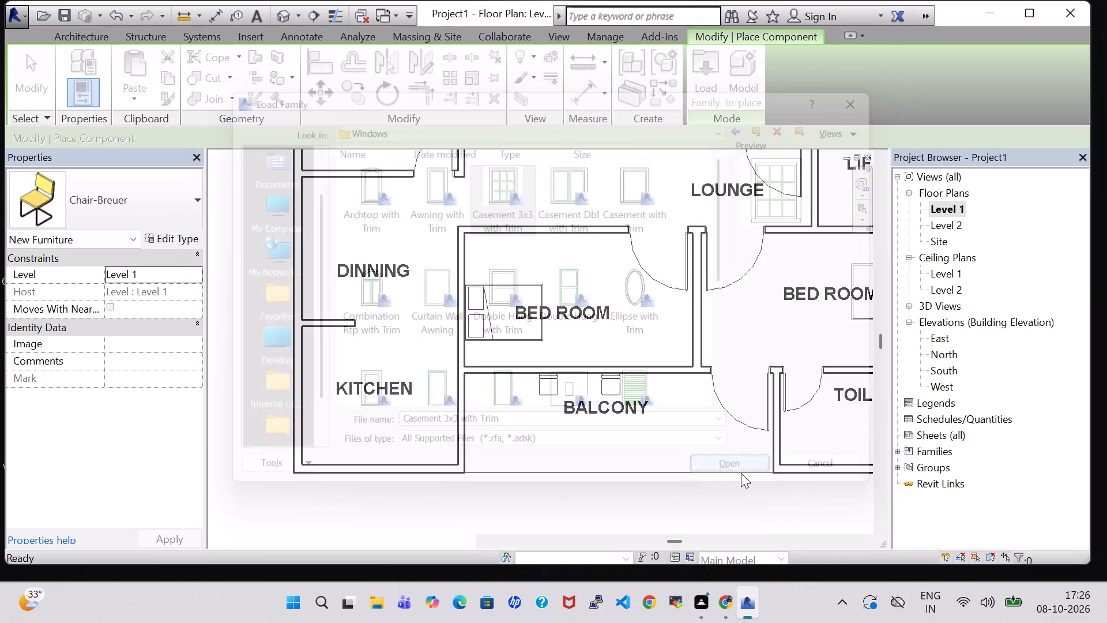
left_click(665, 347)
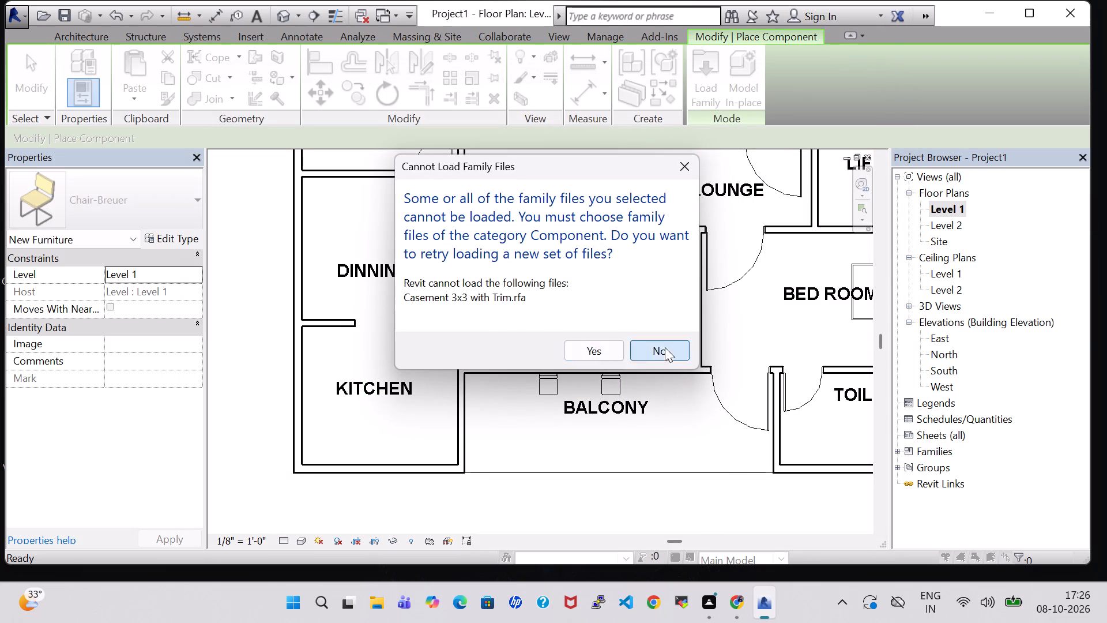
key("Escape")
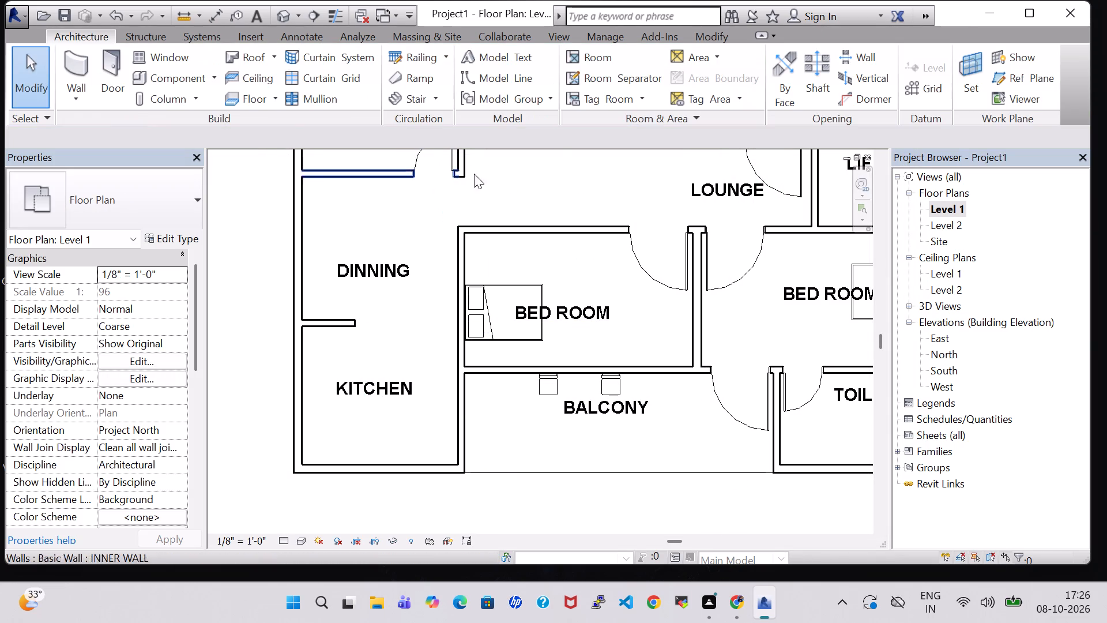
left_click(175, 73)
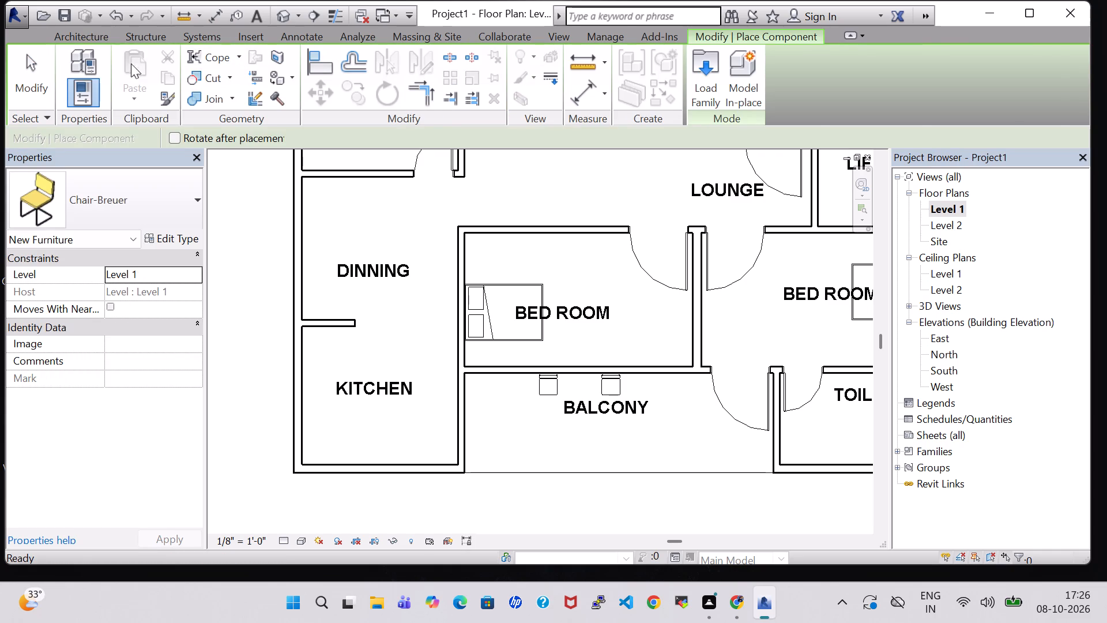
Start the Window tool and load the Casement 3x3 with Trim family from the Windows folder of the US Imperial library.
left_click(84, 34)
left_click(163, 48)
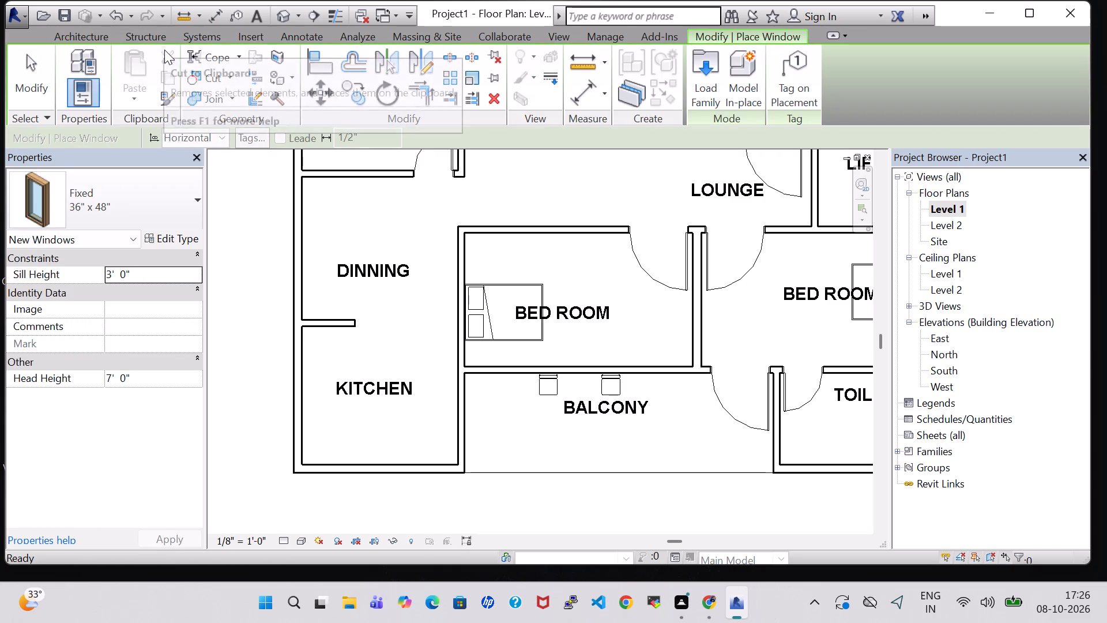
left_click(210, 205)
left_click(190, 200)
scroll(134, 294, "down", 1)
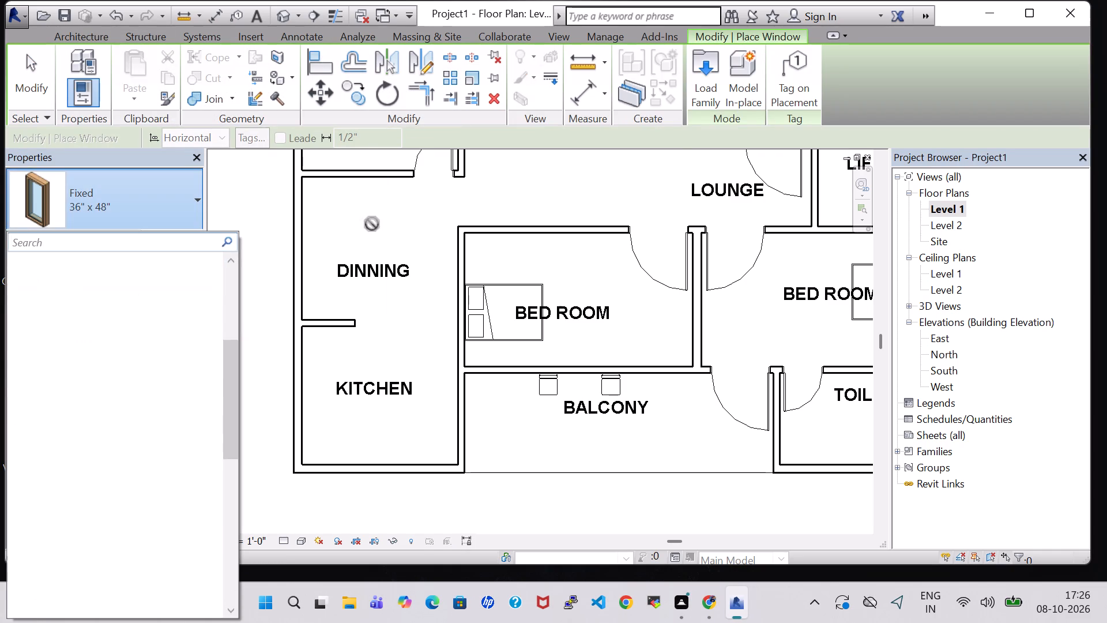
left_click(695, 94)
scroll(617, 314, "down", 4)
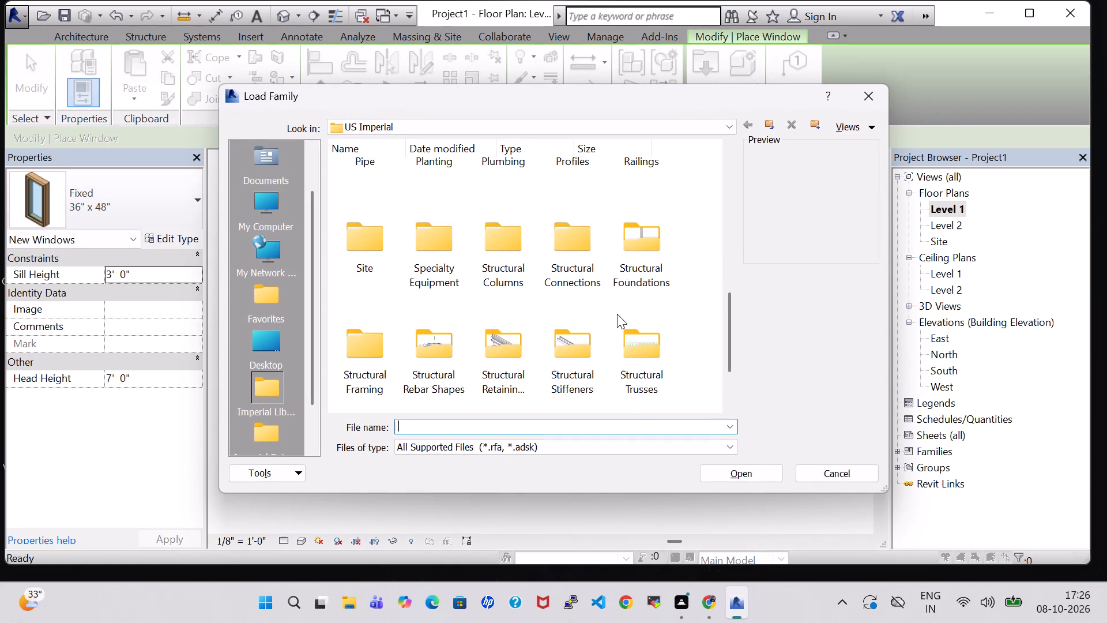
scroll(617, 314, "down", 2)
double_click(524, 358)
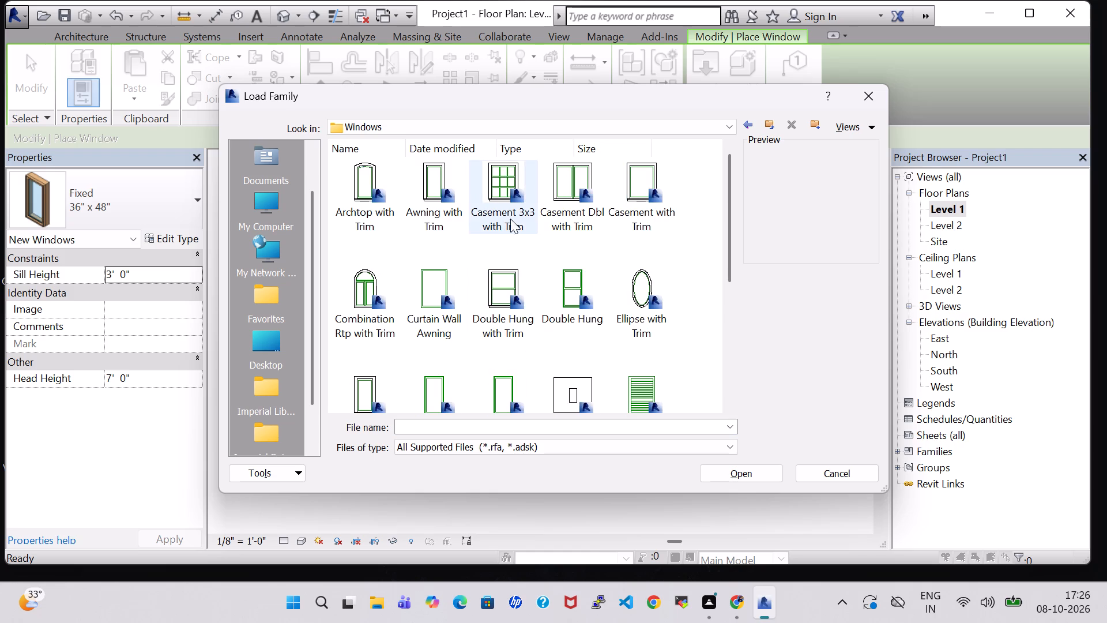
left_click(514, 201)
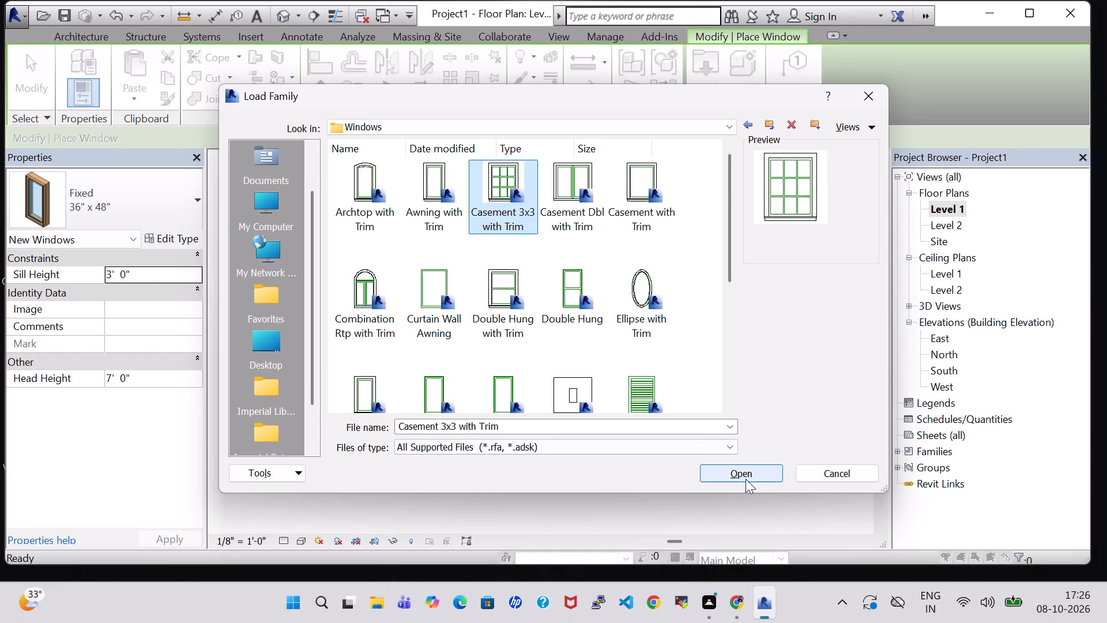
left_click(745, 479)
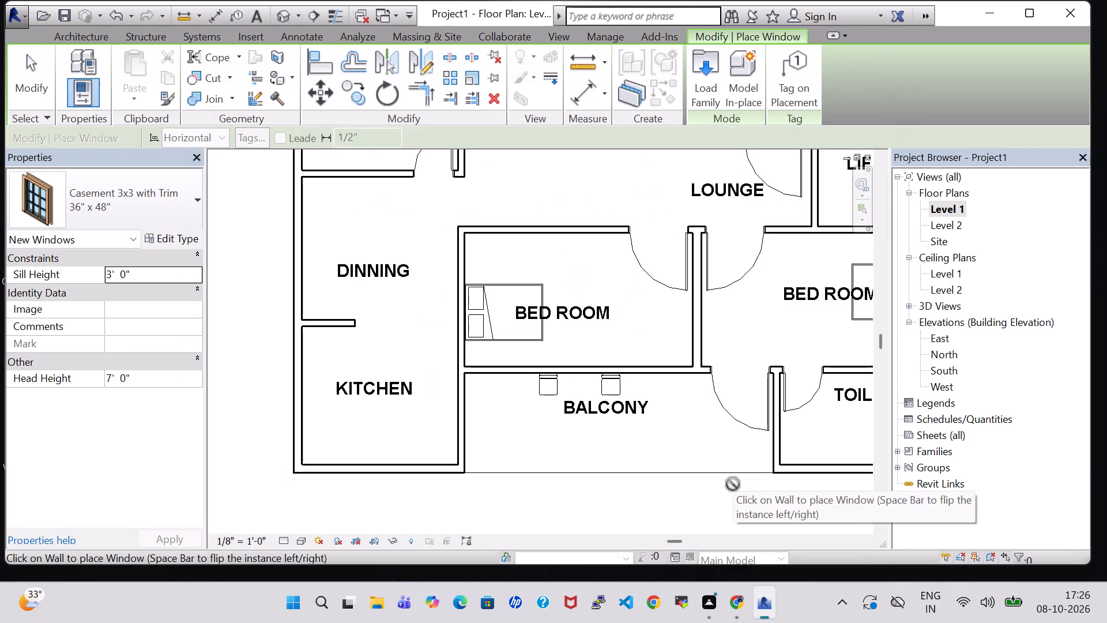
Place a 36" x 48" Casement 3x3 with Trim window midway along the kitchen's outer wall beside the balcony, and flip its facing.
middle_click_drag(709, 492, 688, 493)
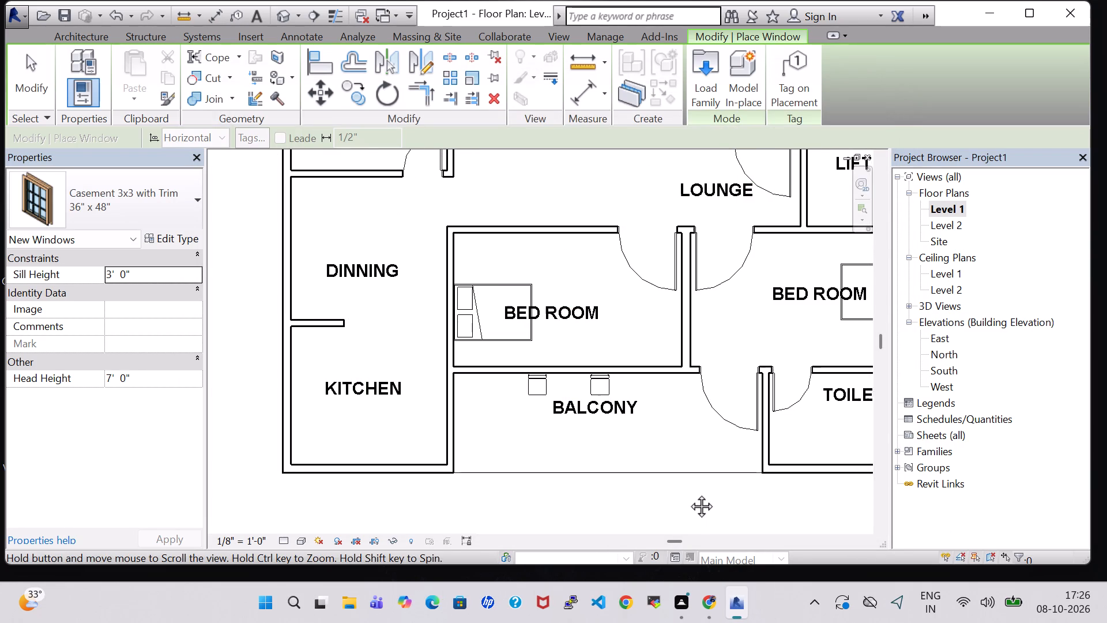
middle_click_drag(688, 493, 637, 497)
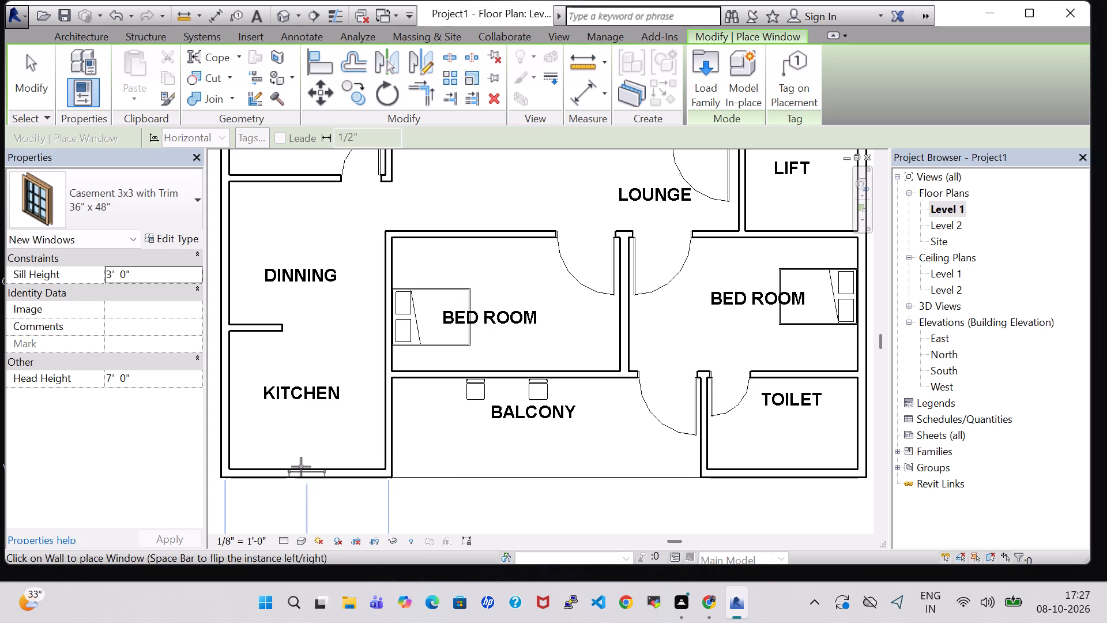
key("space")
key("space")
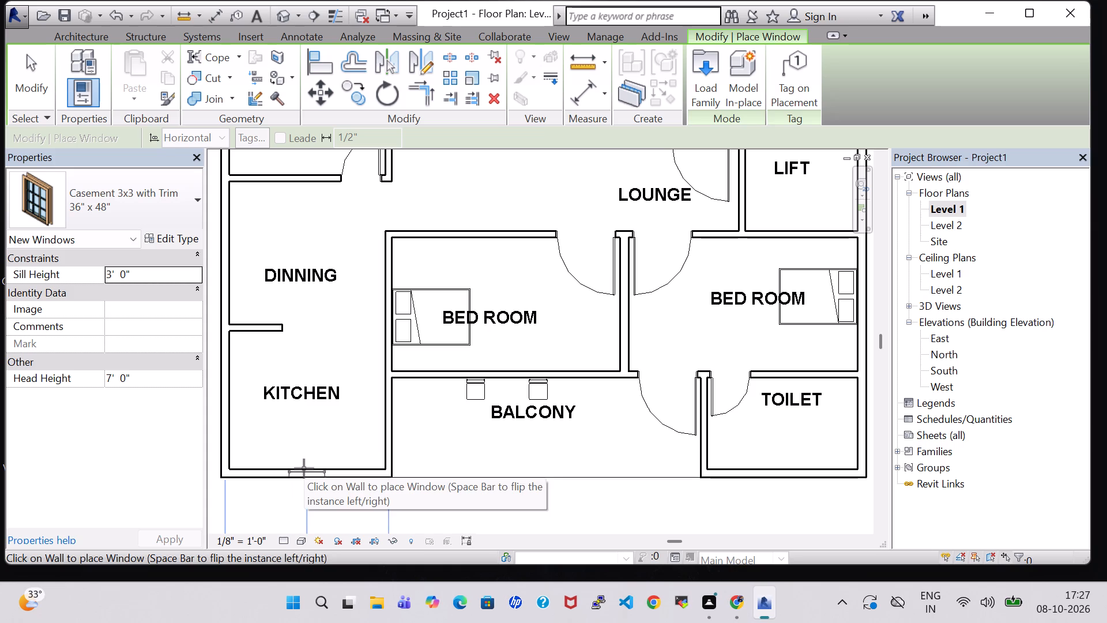
key("space")
left_click(304, 468)
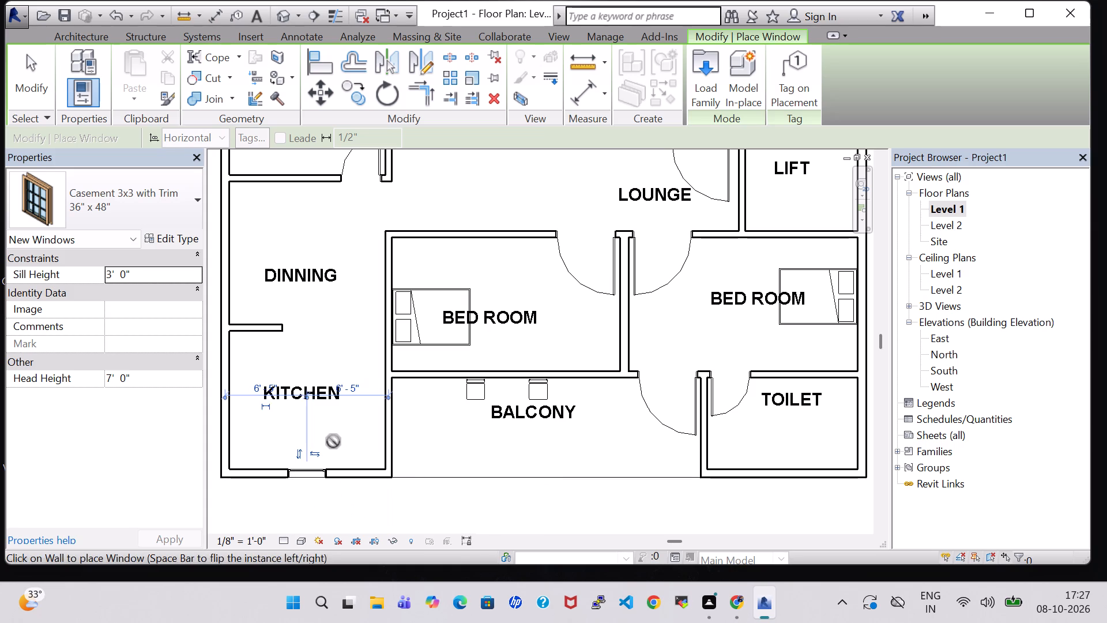
key("Escape")
key("Escape")
left_click(298, 482)
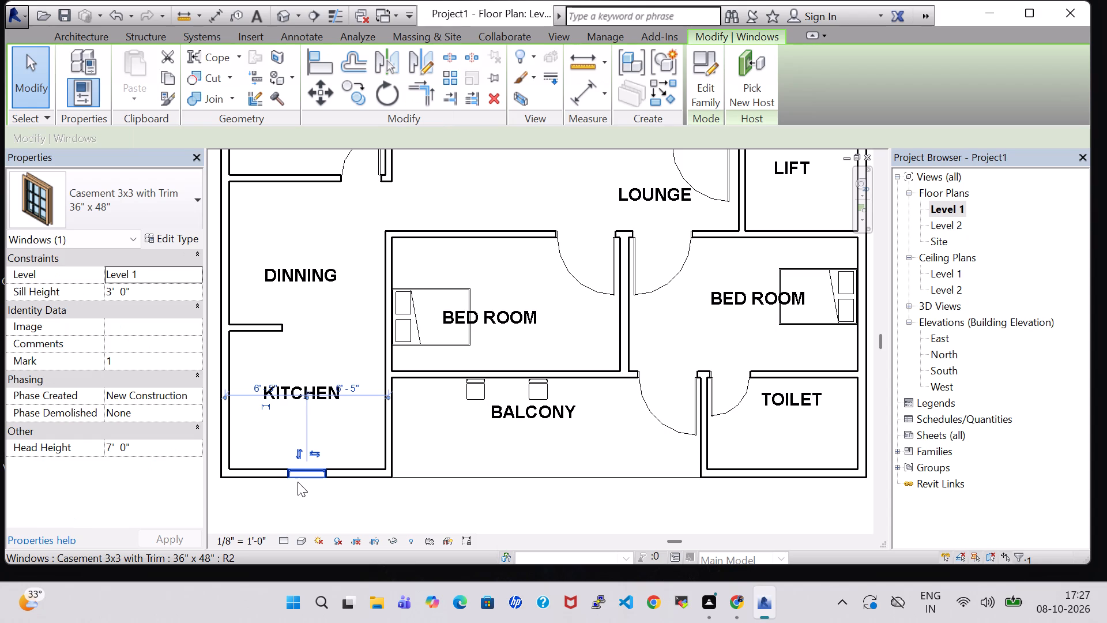
key("space")
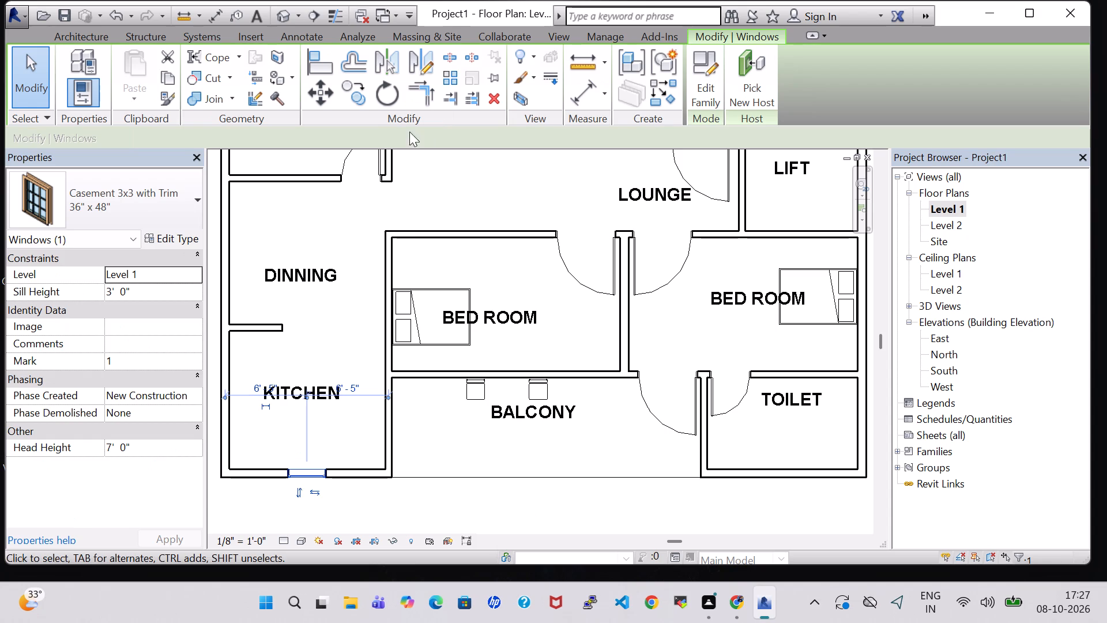
Examine the building's exterior walls in the 3D view and return to the Level 1 floor plan.
left_click(289, 20)
middle_click_drag(518, 486, 632, 496, "shift")
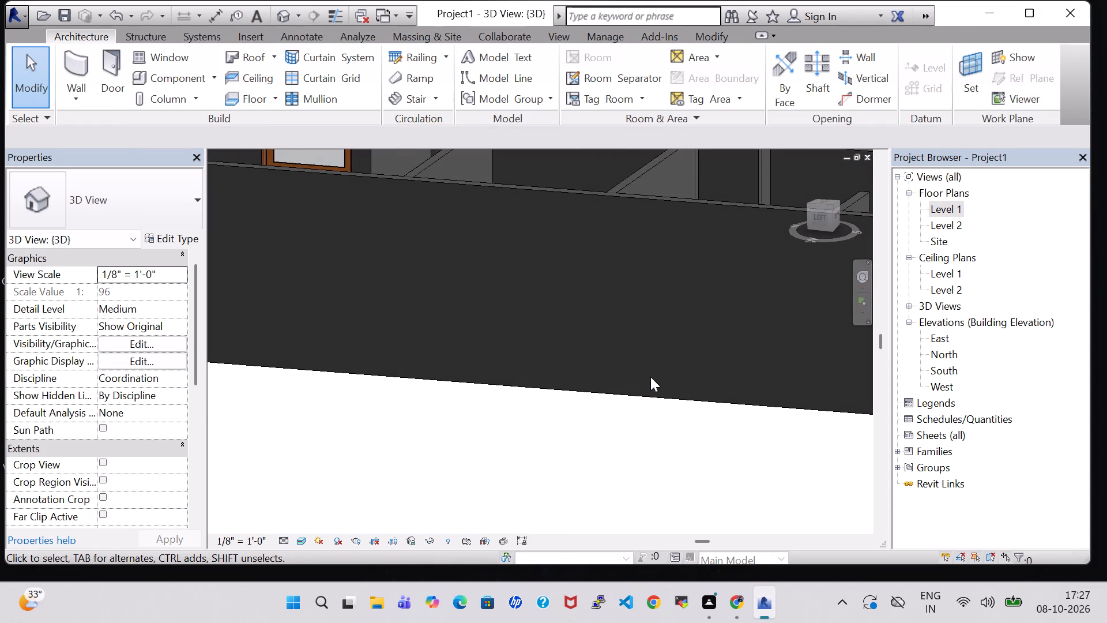
middle_click_drag(656, 446, 658, 497, "shift")
middle_click_drag(728, 399, 631, 398)
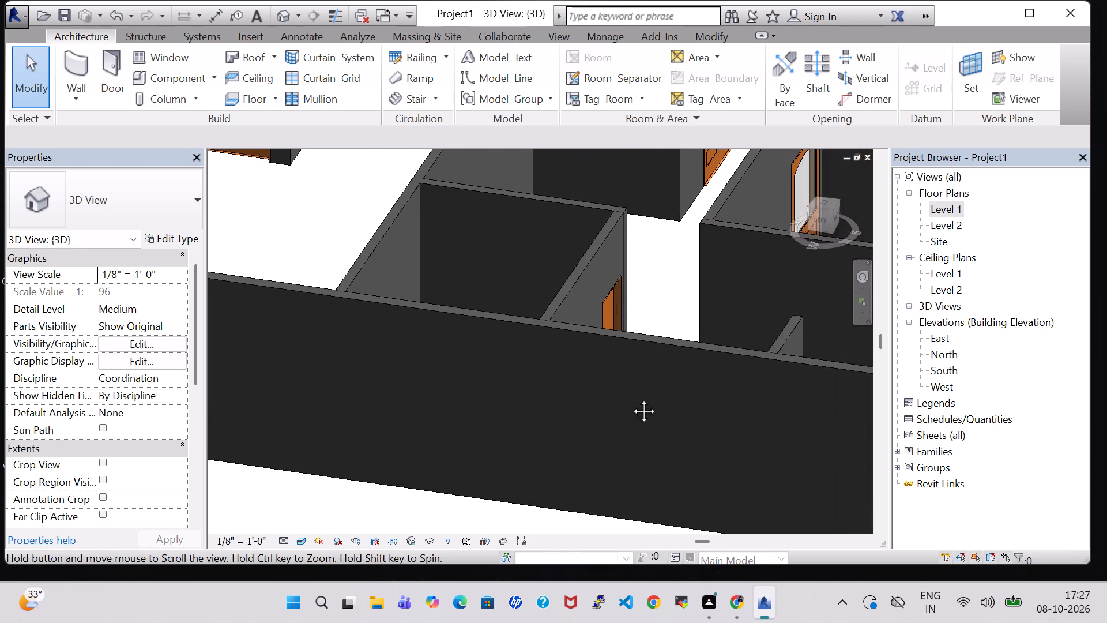
middle_click_drag(631, 398, 391, 330)
middle_click_drag(555, 497, 583, 497, "shift")
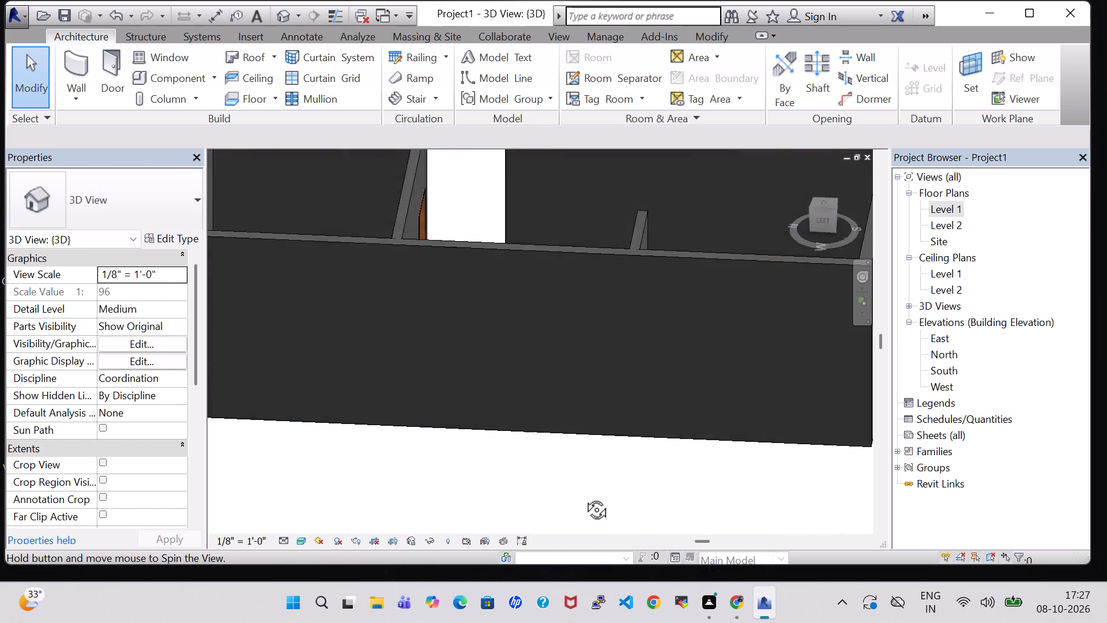
middle_click_drag(583, 497, 603, 497, "shift")
double_click(943, 213)
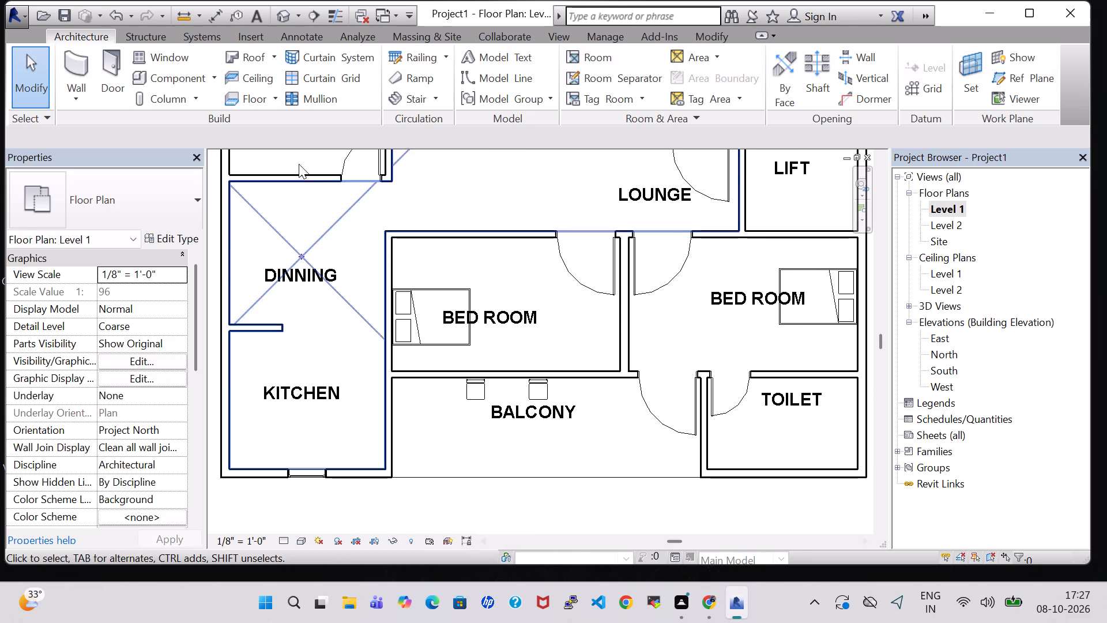
Place 36" x 48" Casement 3x3 with Trim windows midway along the bedroom-balcony wall and behind the bed in the bedroom beside the toilet.
left_click(174, 50)
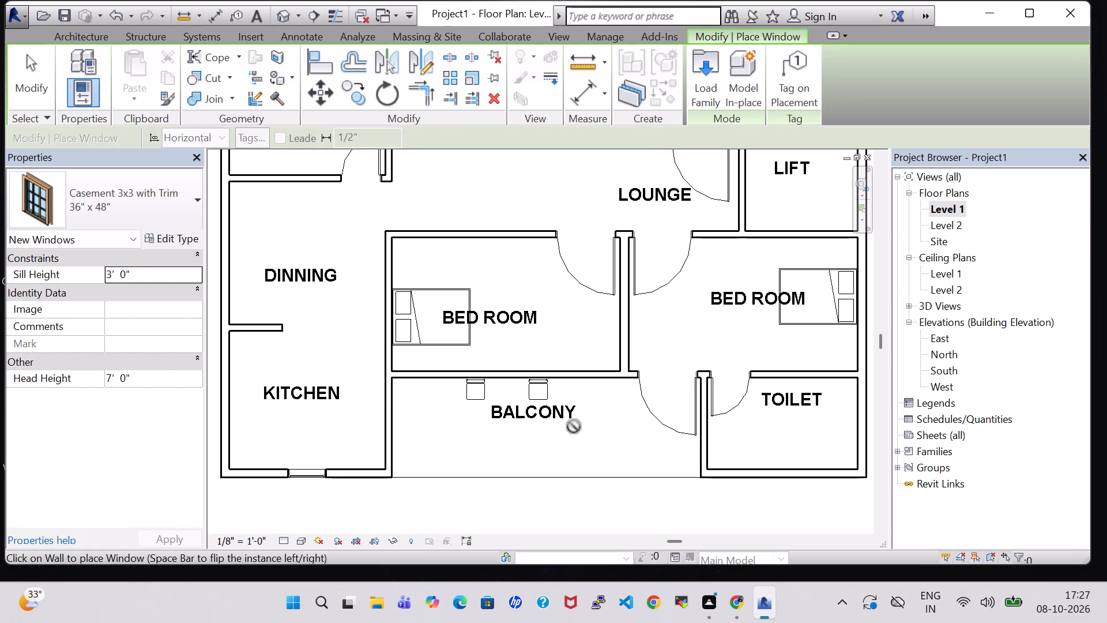
left_click(501, 377)
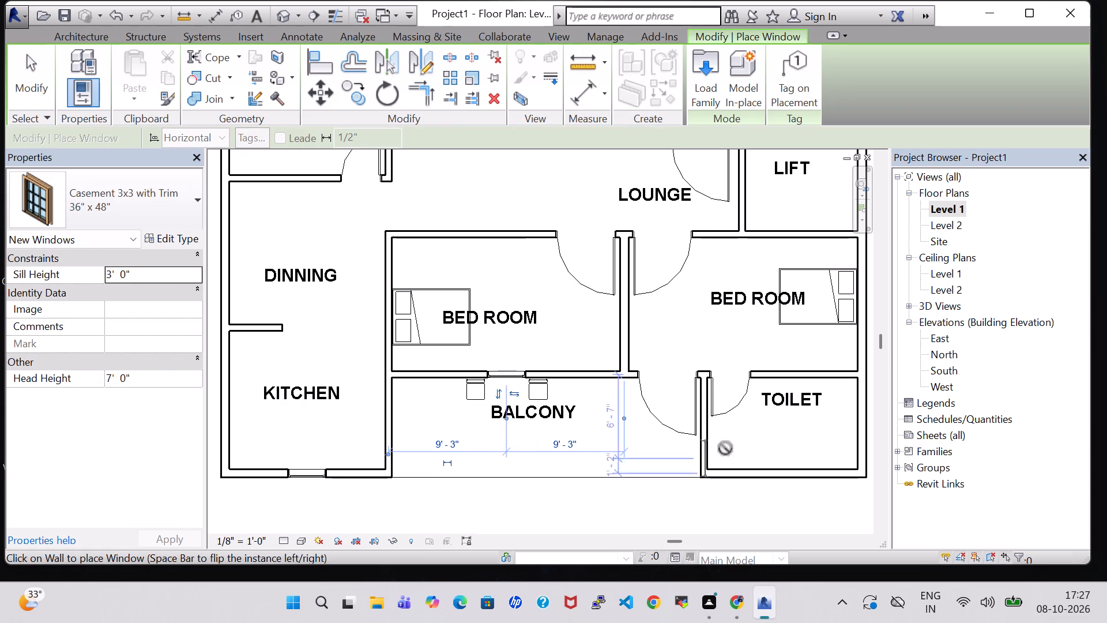
middle_click_drag(765, 422, 717, 441)
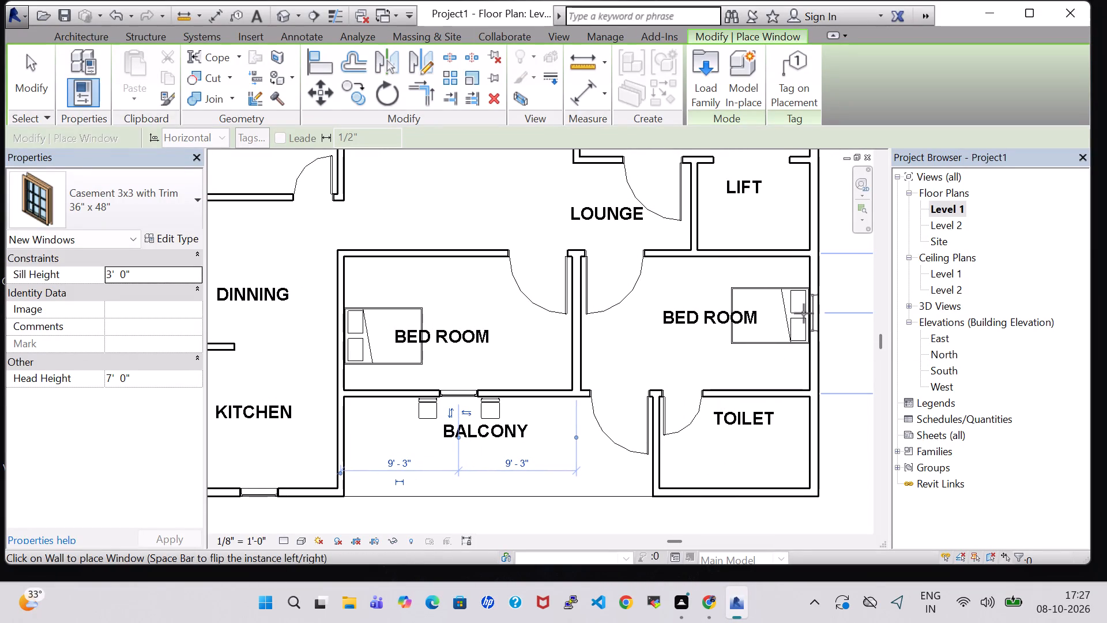
left_click(804, 313)
Place 36" x 48" casement windows behind the bed in the bedroom above the stair and in the opposite corner bedroom's outer wall.
middle_click_drag(833, 424, 771, 590)
middle_click_drag(814, 348, 814, 350)
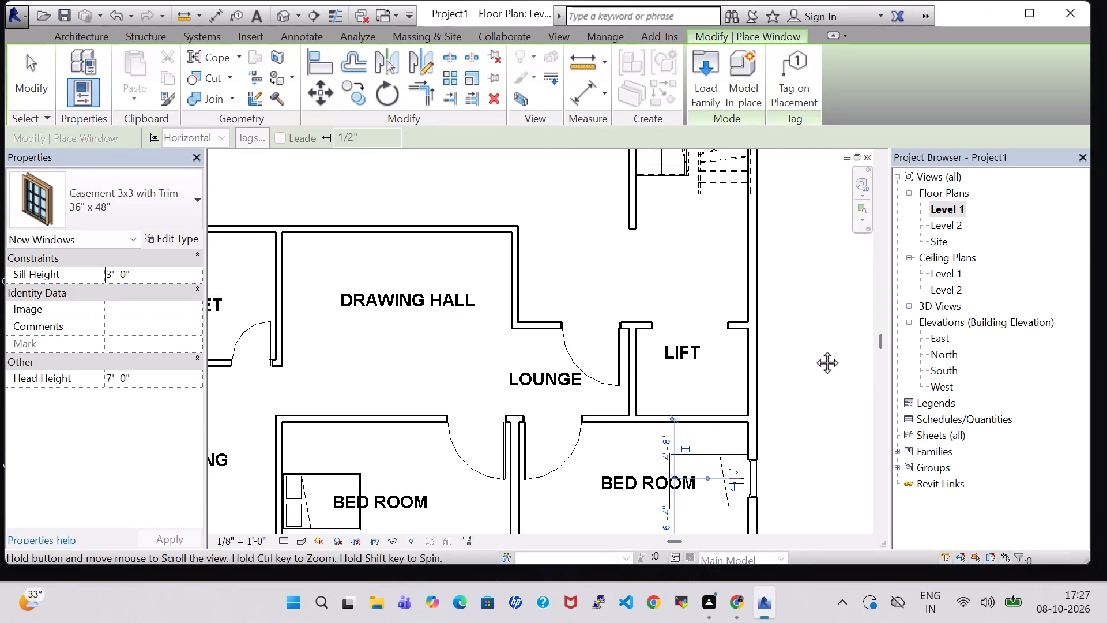
middle_click_drag(814, 350, 790, 524)
middle_click_drag(790, 311, 785, 511)
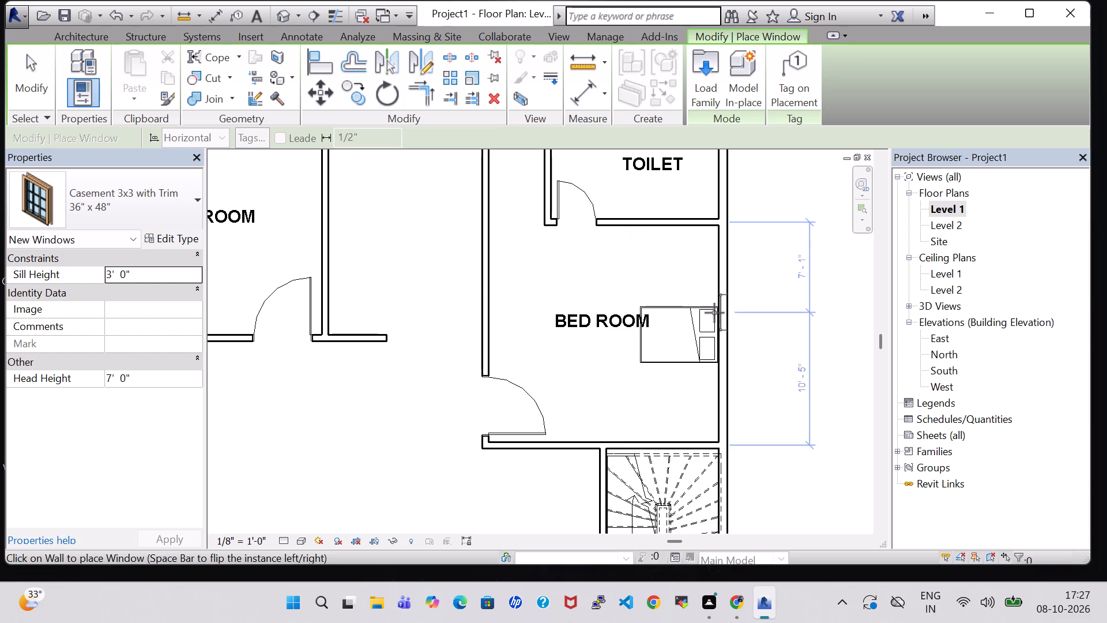
left_click(732, 336)
middle_click_drag(752, 292, 757, 432)
scroll(349, 224, "down", 1)
middle_click_drag(349, 224, 645, 176)
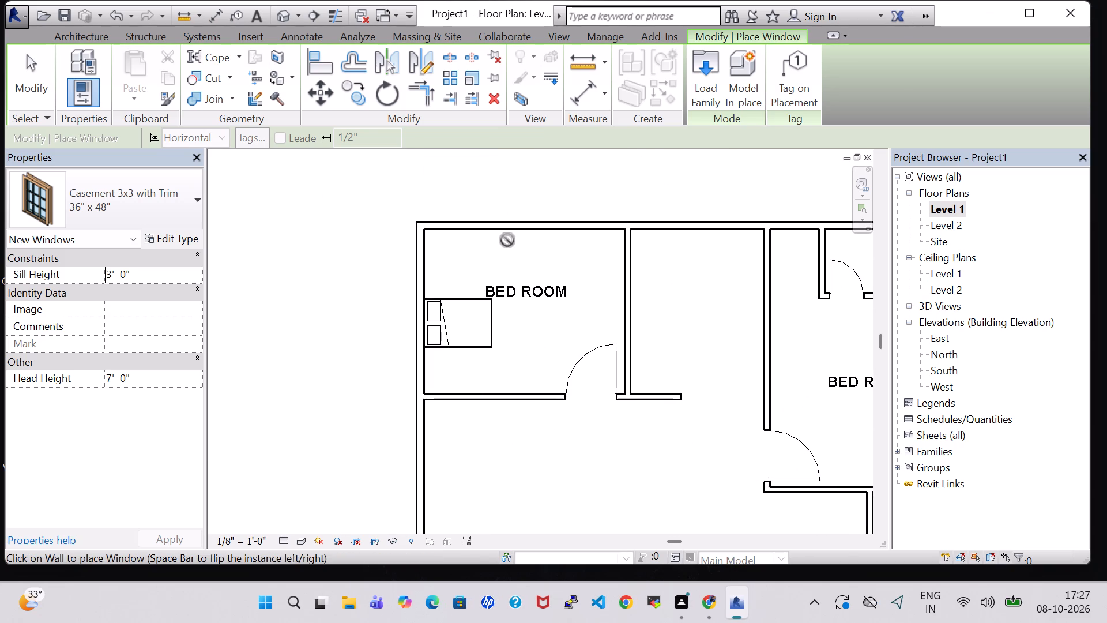
left_click(509, 224)
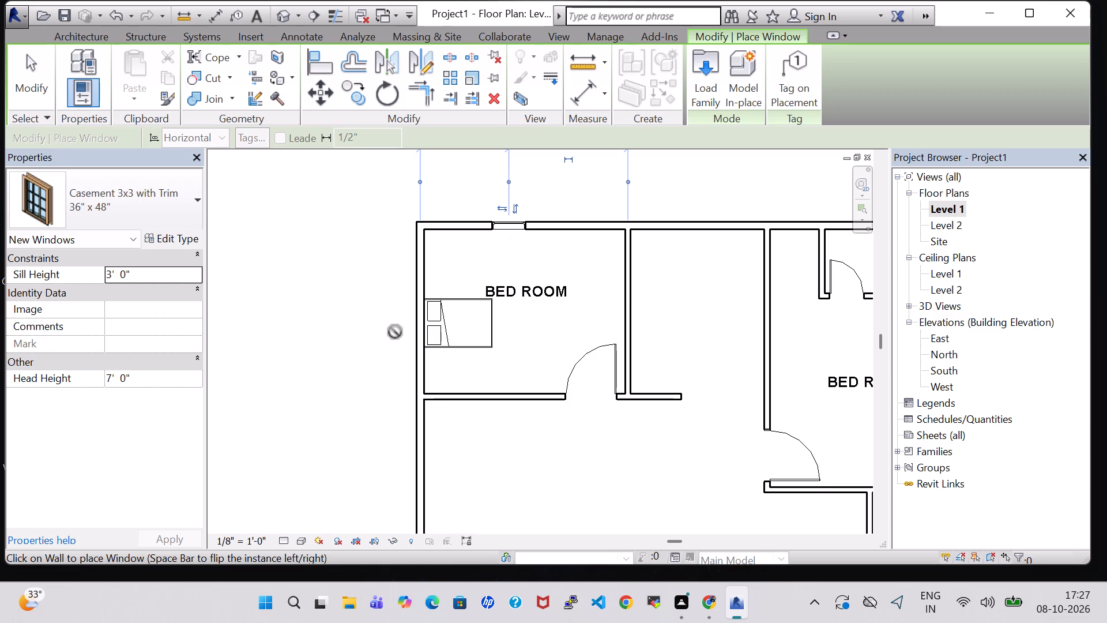
Place 36" x 48" Casement 3x3 with Trim windows behind the corner bedroom's bed and in the dining area's outer wall.
left_click(413, 326)
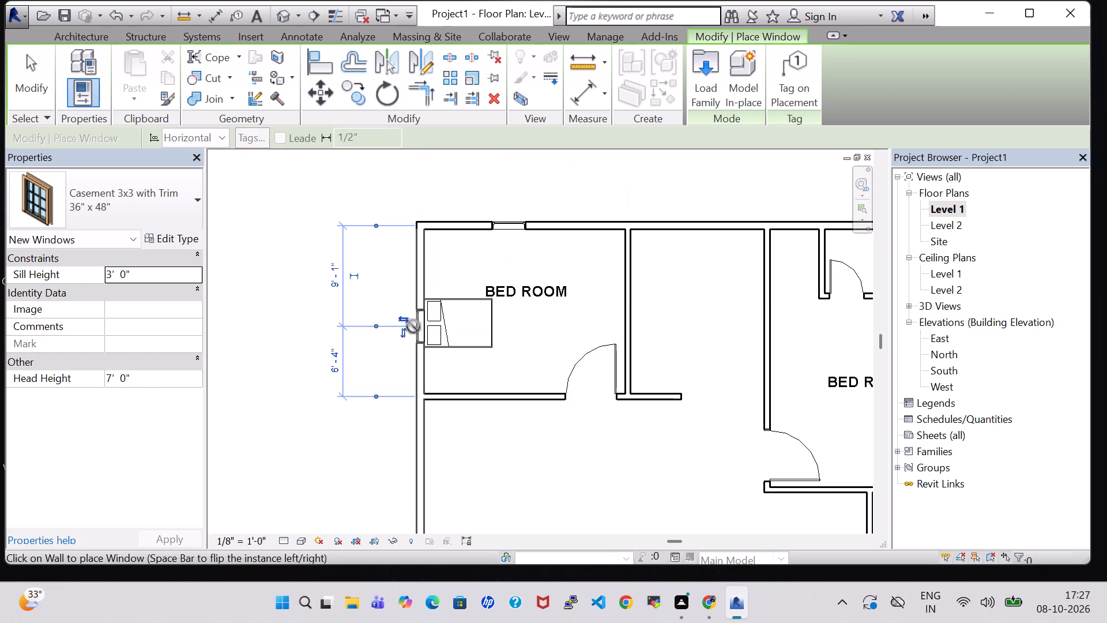
middle_click_drag(342, 404, 340, 212)
scroll(340, 212, "down", 2)
middle_click_drag(515, 290, 512, 197)
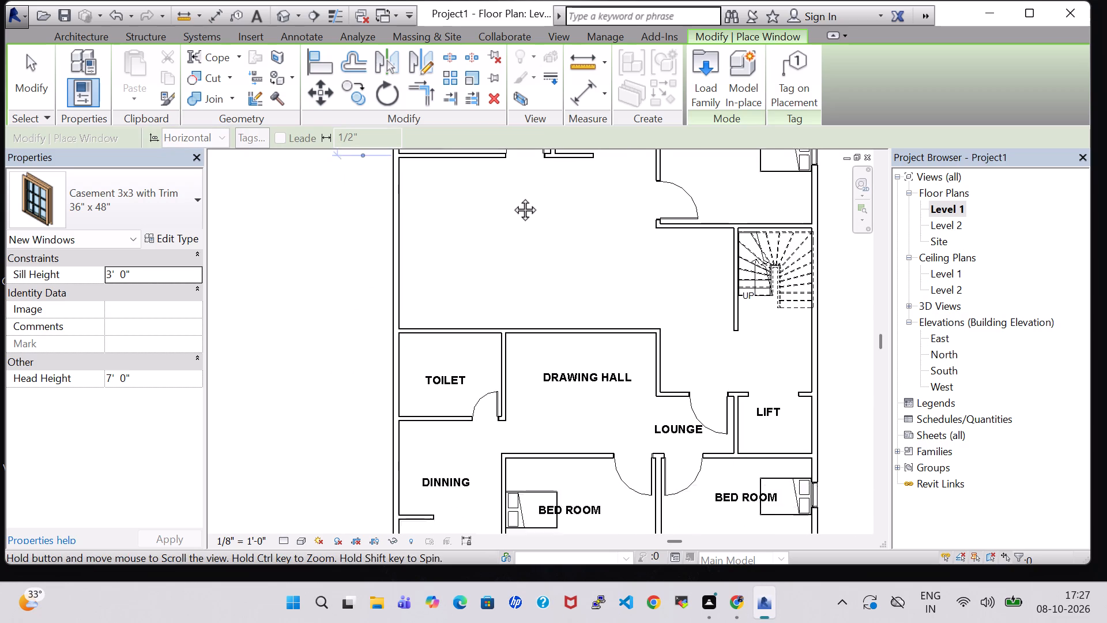
middle_click_drag(512, 197, 512, 180)
middle_click_drag(330, 508, 357, 343)
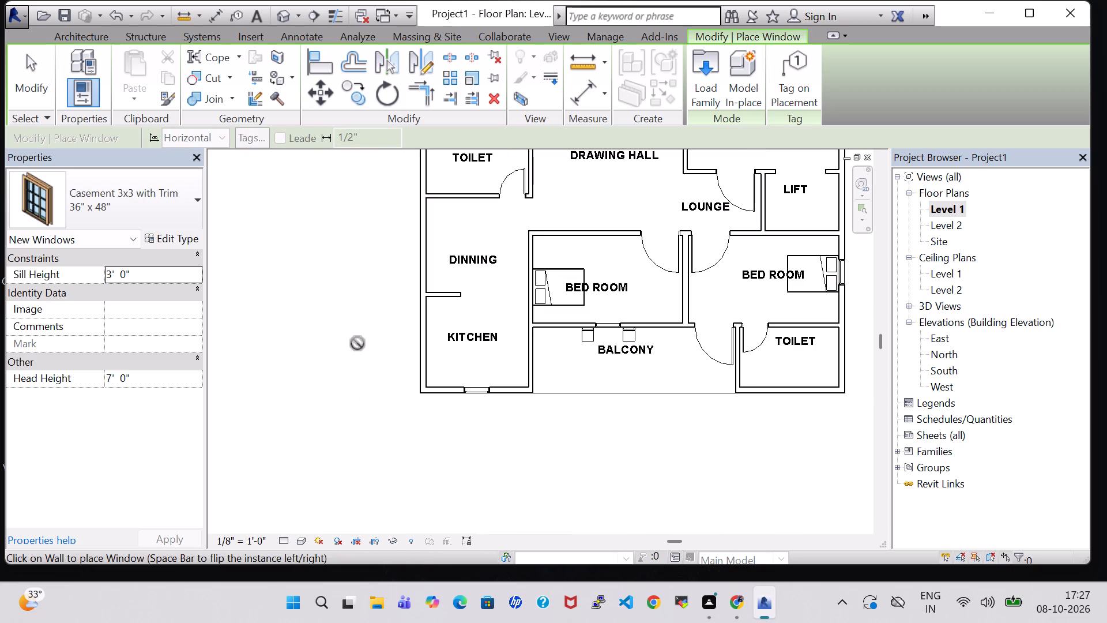
middle_click_drag(470, 240, 505, 337)
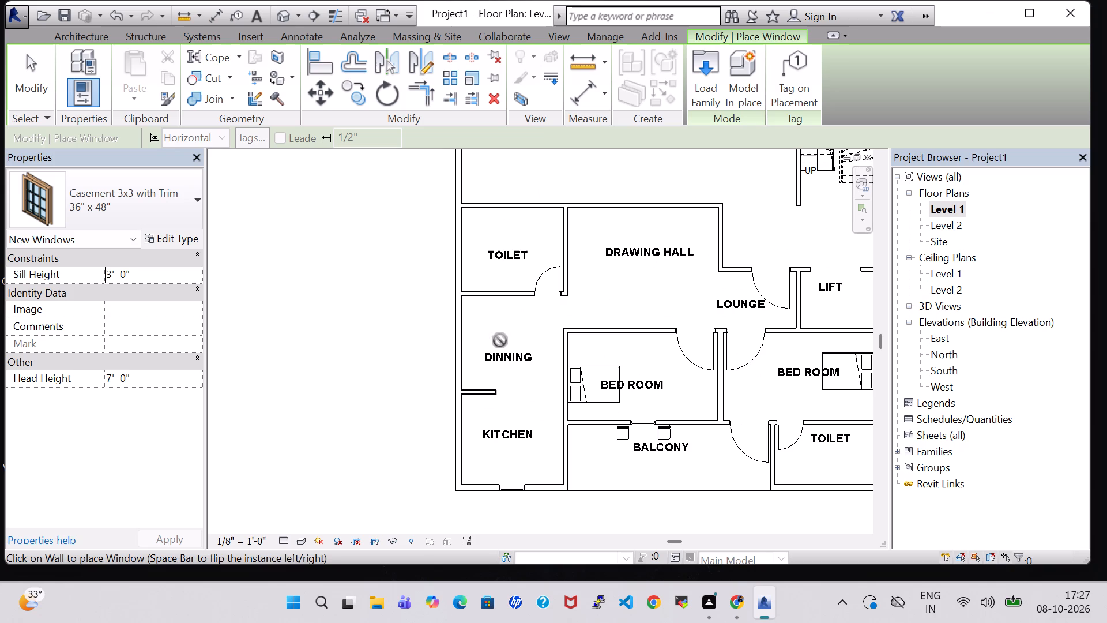
left_click(453, 352)
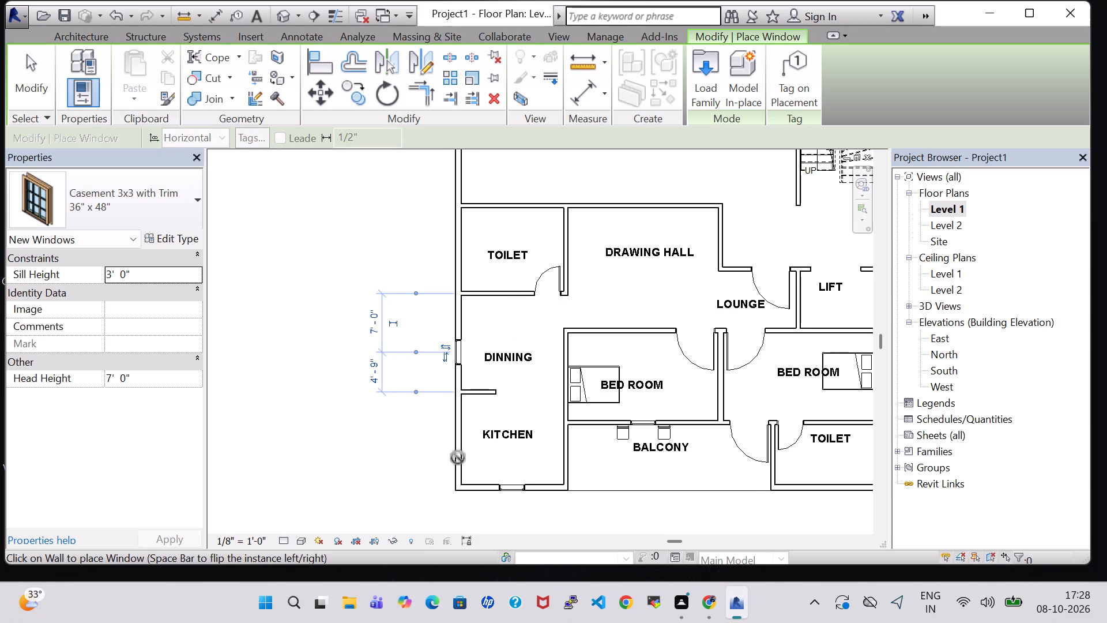
key("Escape")
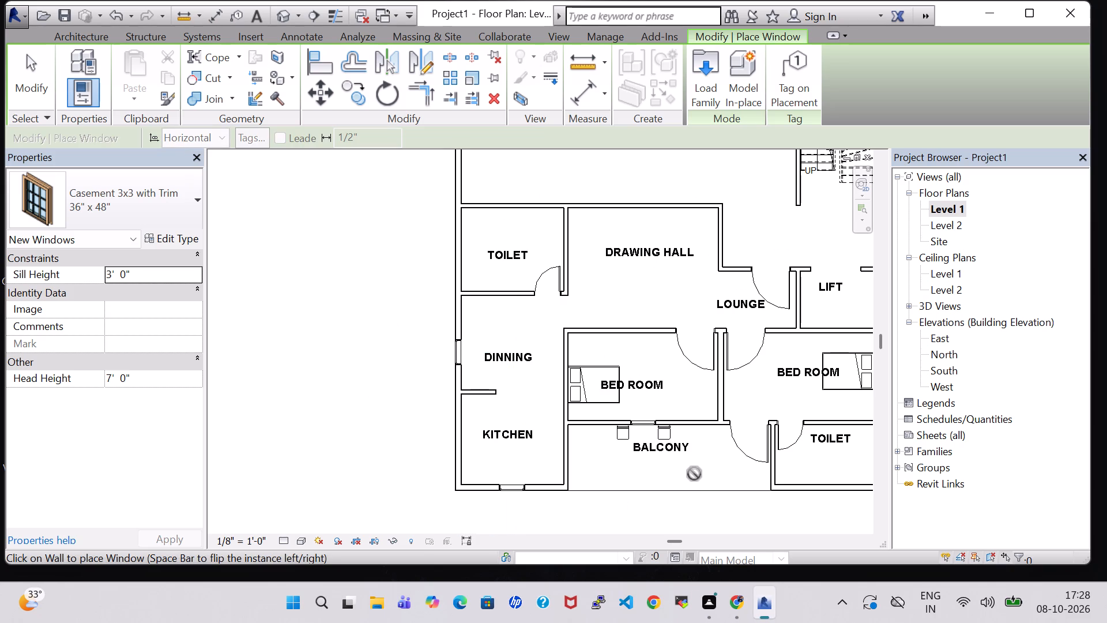
key("Escape")
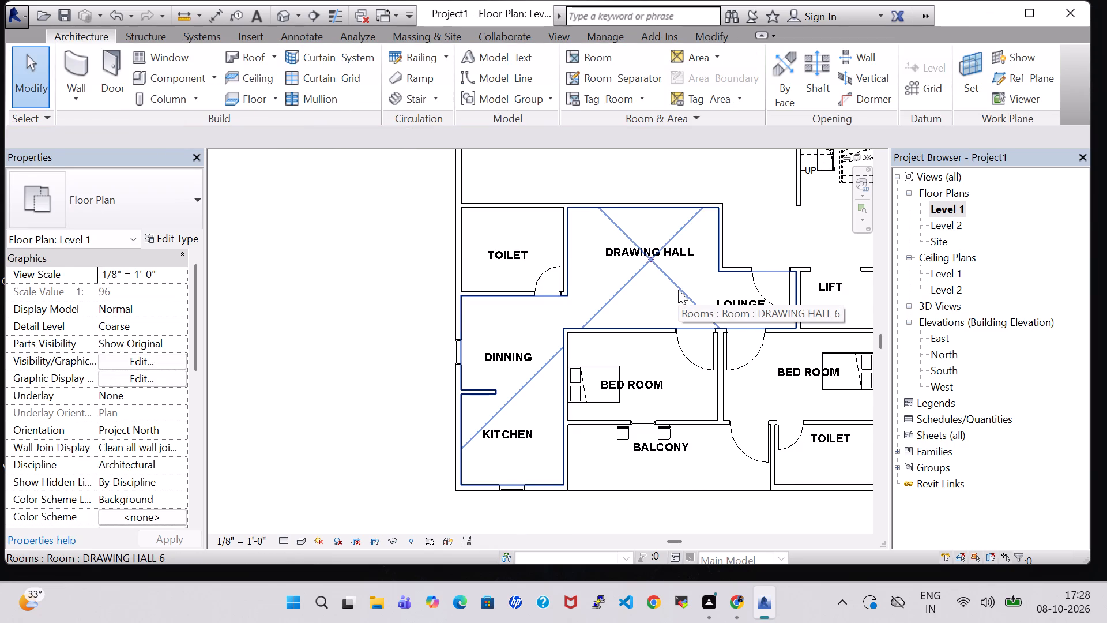
Place a 36" x 48" Casement 3x3 with Trim window midway along the outer wall of the unlabelled bay between the two bedrooms.
middle_click_drag(678, 290, 608, 307)
scroll(608, 307, "down", 3)
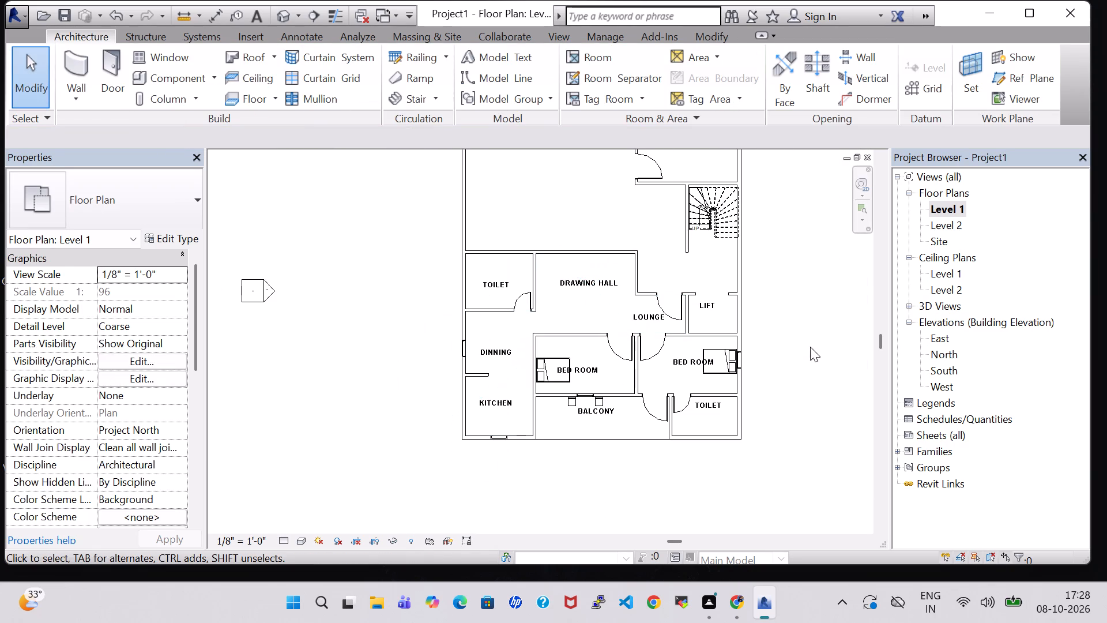
middle_click_drag(758, 302, 722, 425)
scroll(741, 330, "down", 1)
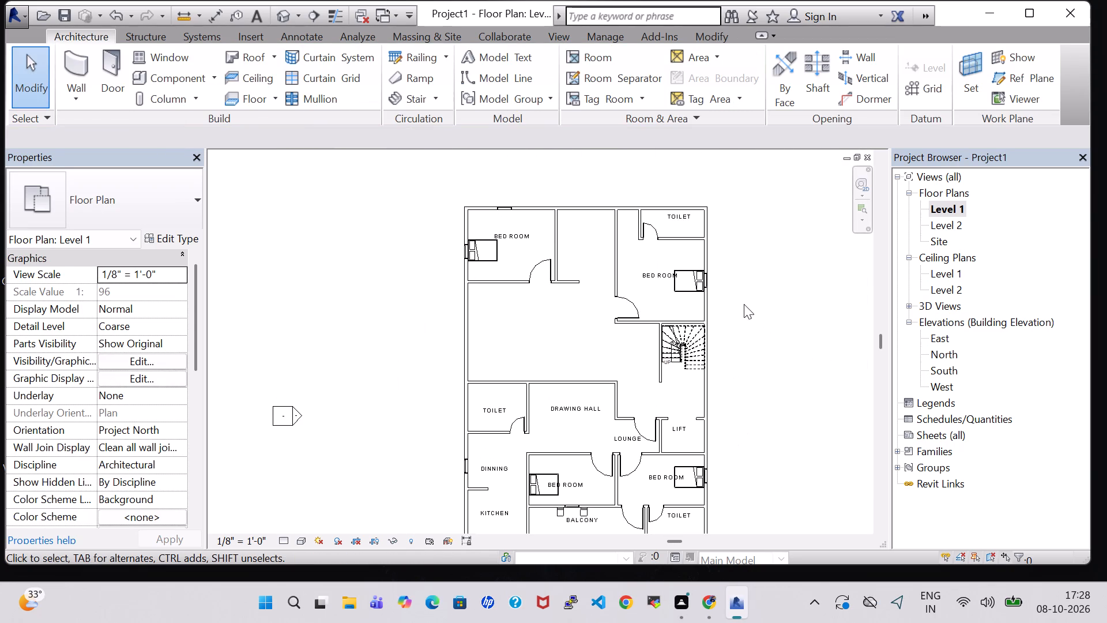
scroll(744, 304, "up", 2)
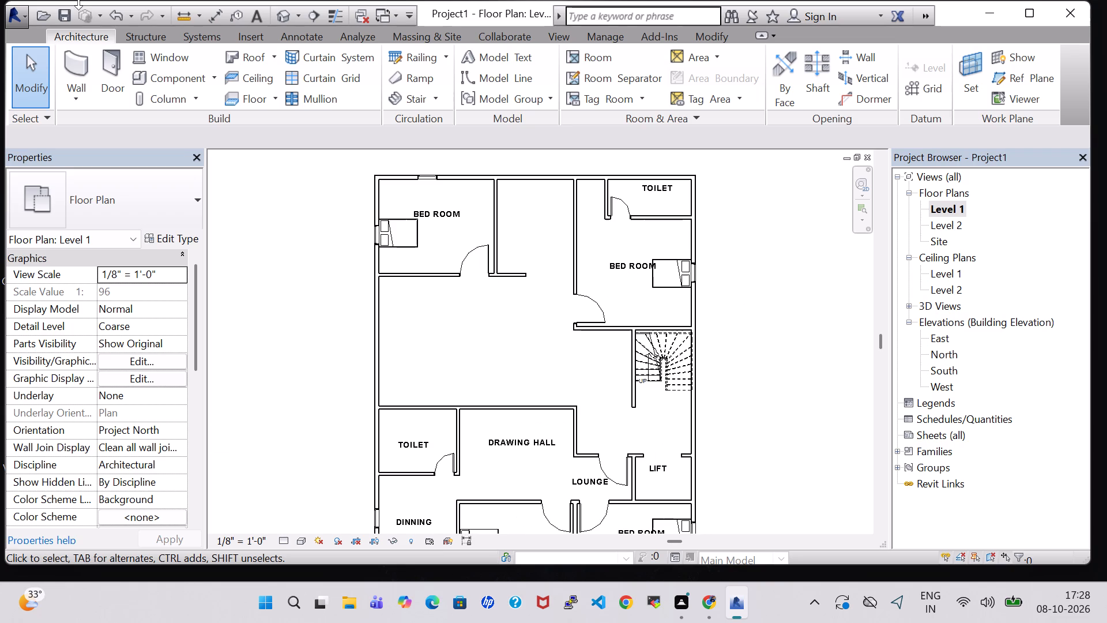
left_click(149, 59)
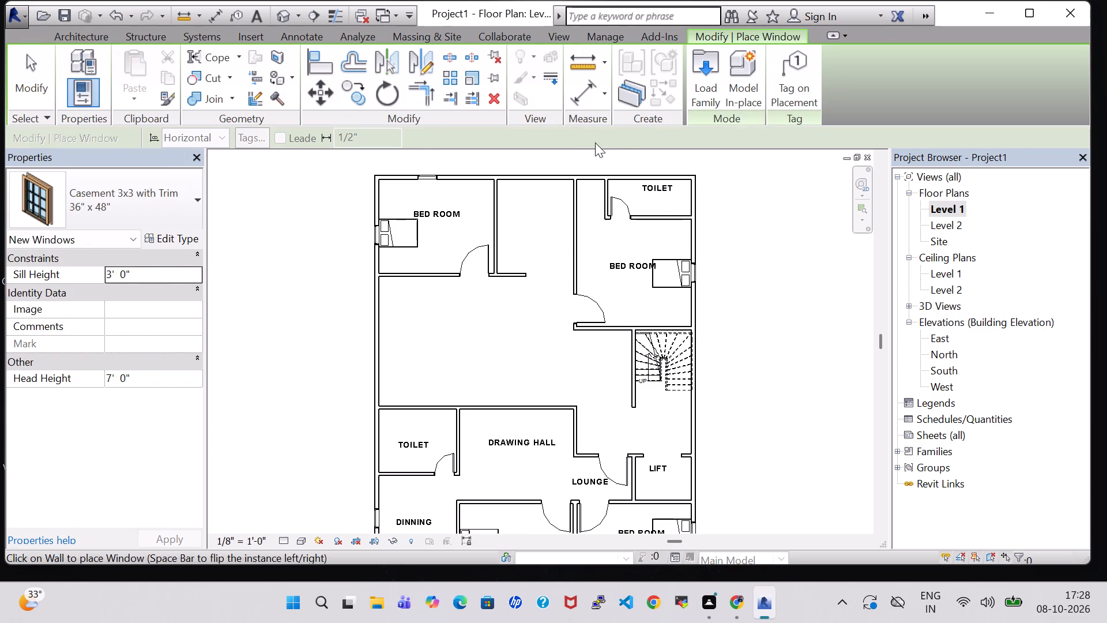
scroll(522, 183, "up", 4)
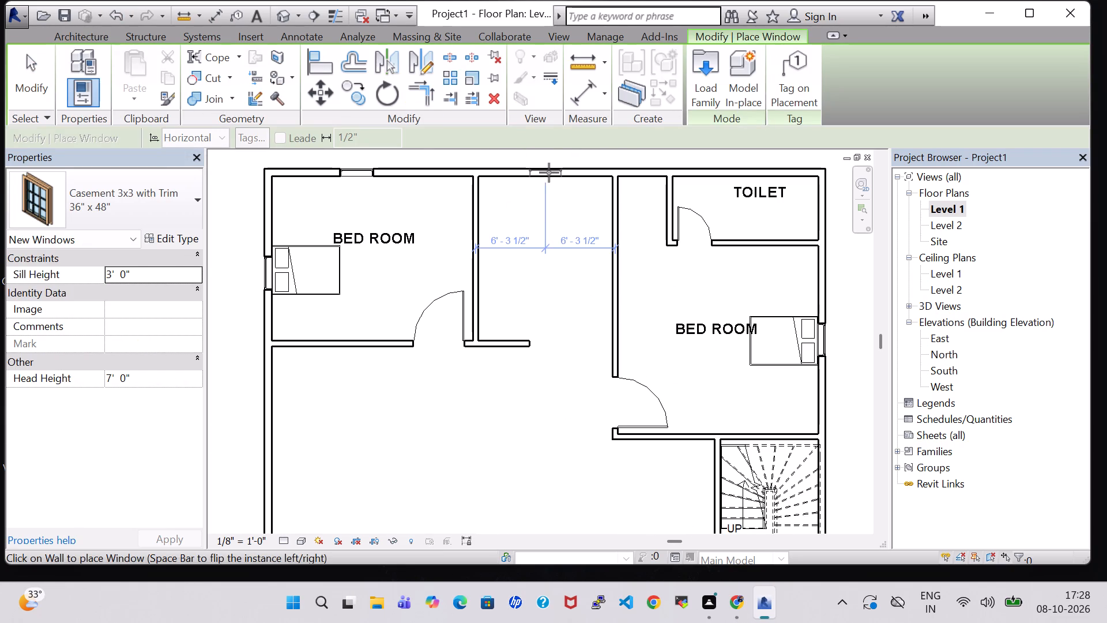
left_click(549, 172)
scroll(707, 263, "down", 5)
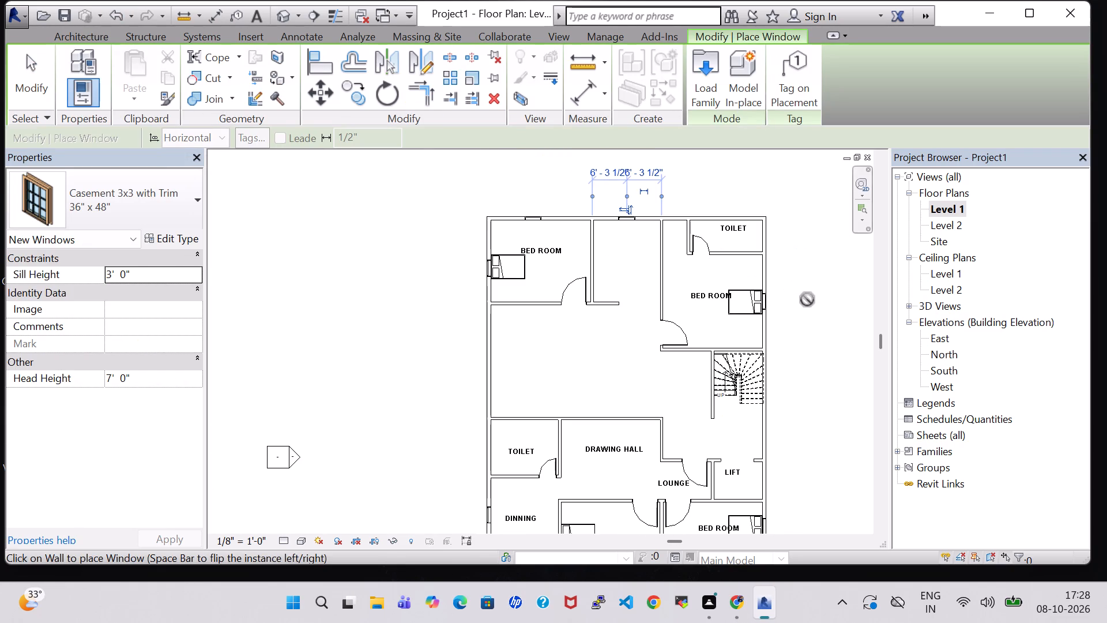
key("Escape")
key("Escape")
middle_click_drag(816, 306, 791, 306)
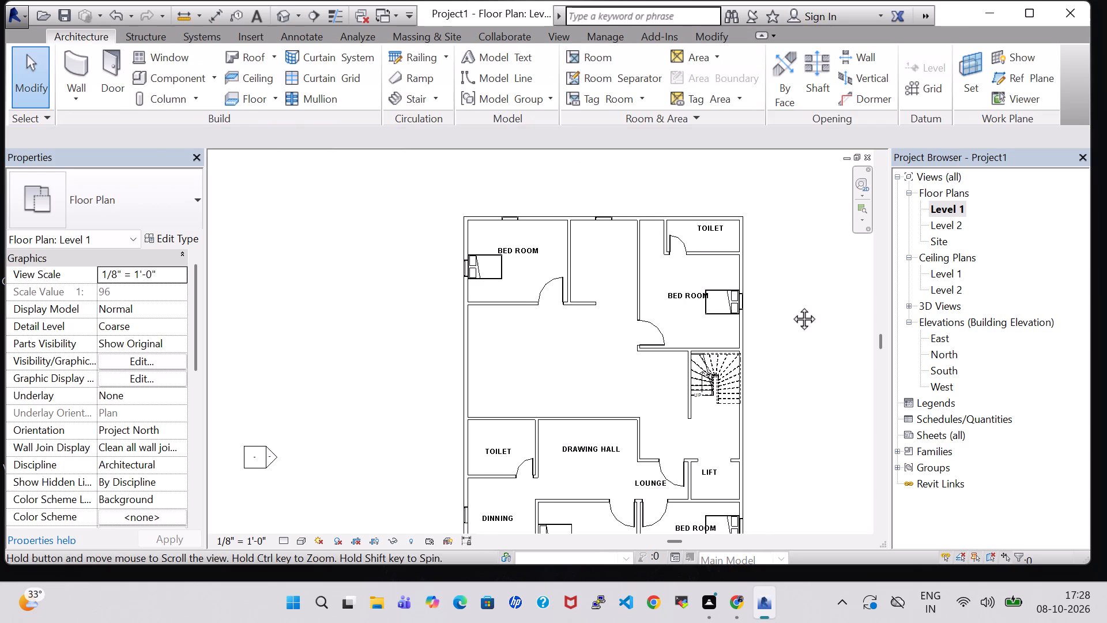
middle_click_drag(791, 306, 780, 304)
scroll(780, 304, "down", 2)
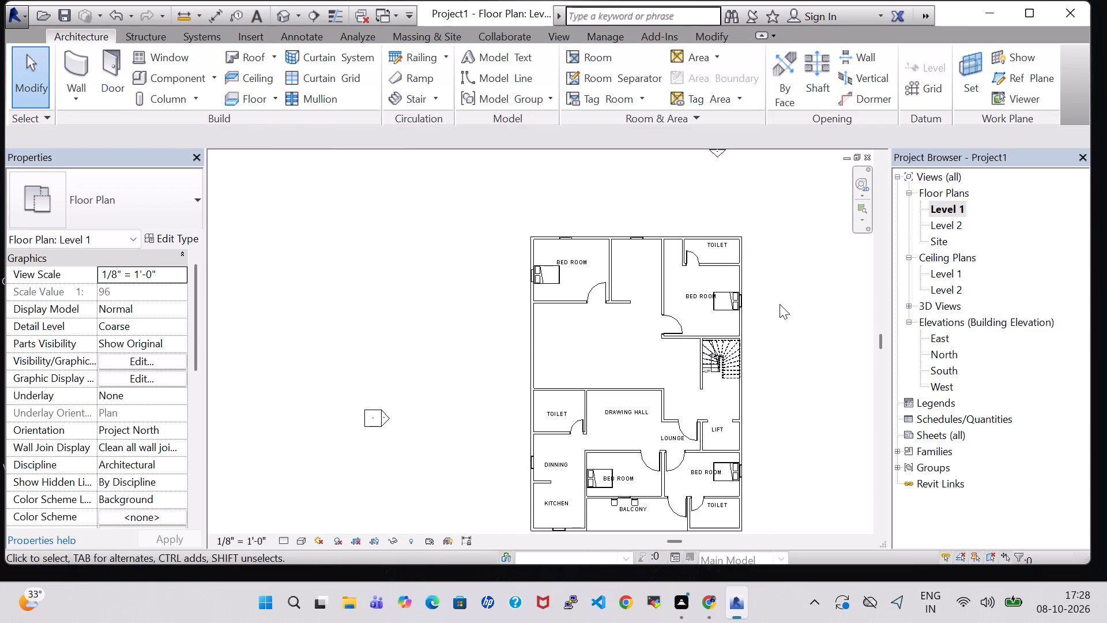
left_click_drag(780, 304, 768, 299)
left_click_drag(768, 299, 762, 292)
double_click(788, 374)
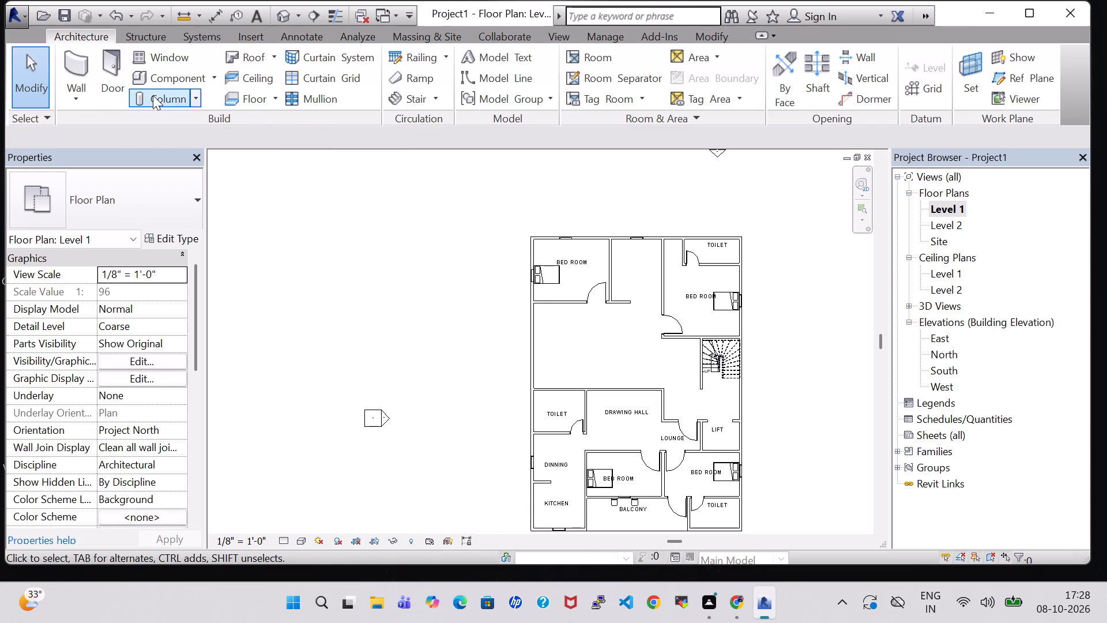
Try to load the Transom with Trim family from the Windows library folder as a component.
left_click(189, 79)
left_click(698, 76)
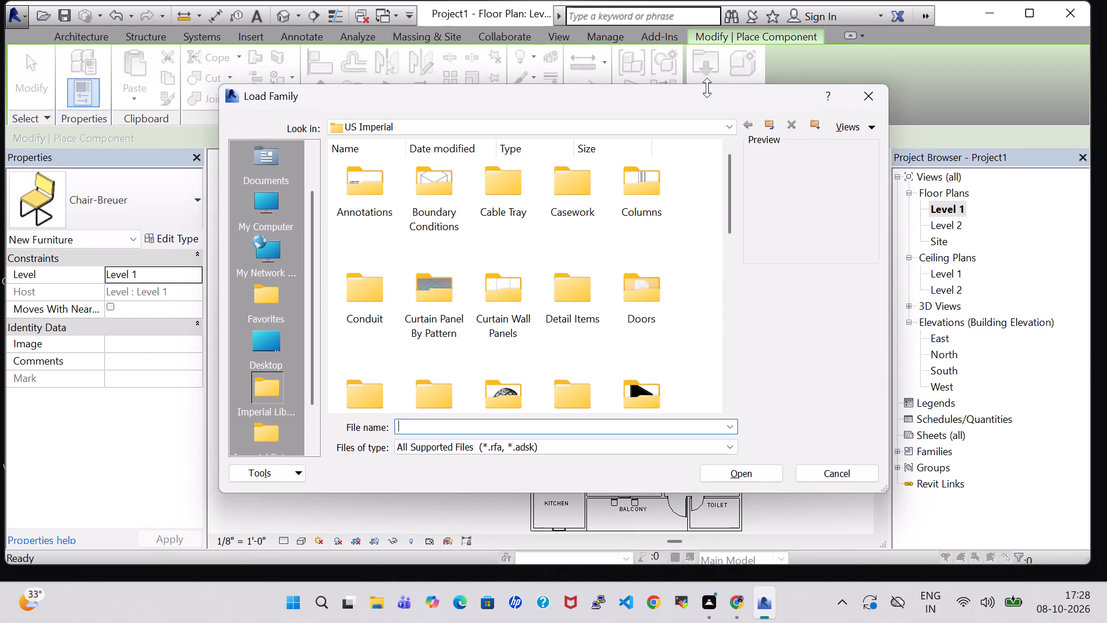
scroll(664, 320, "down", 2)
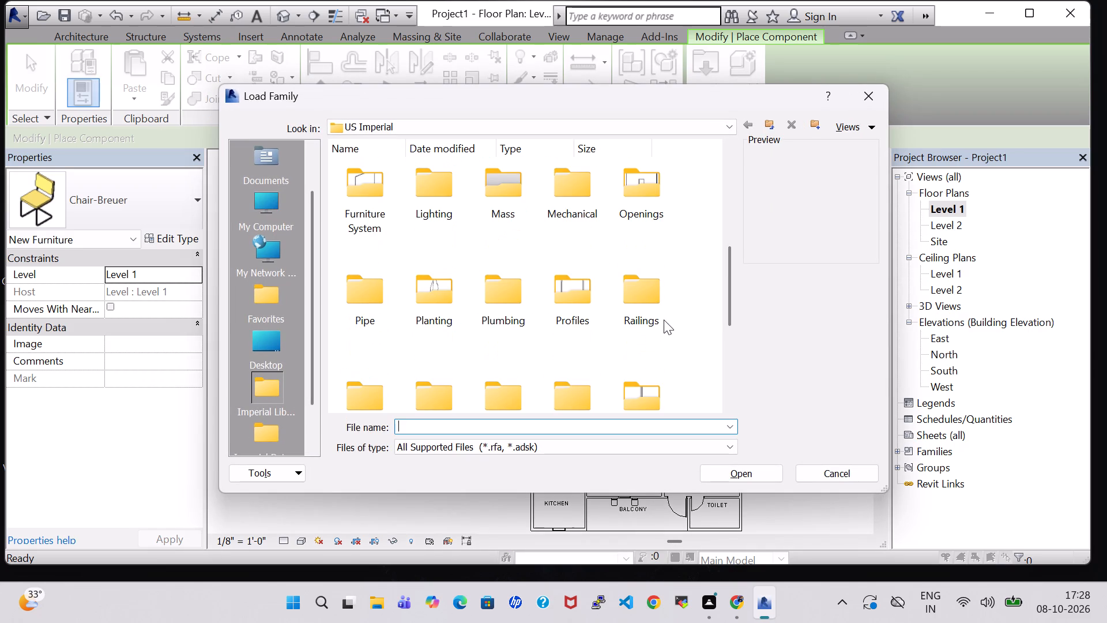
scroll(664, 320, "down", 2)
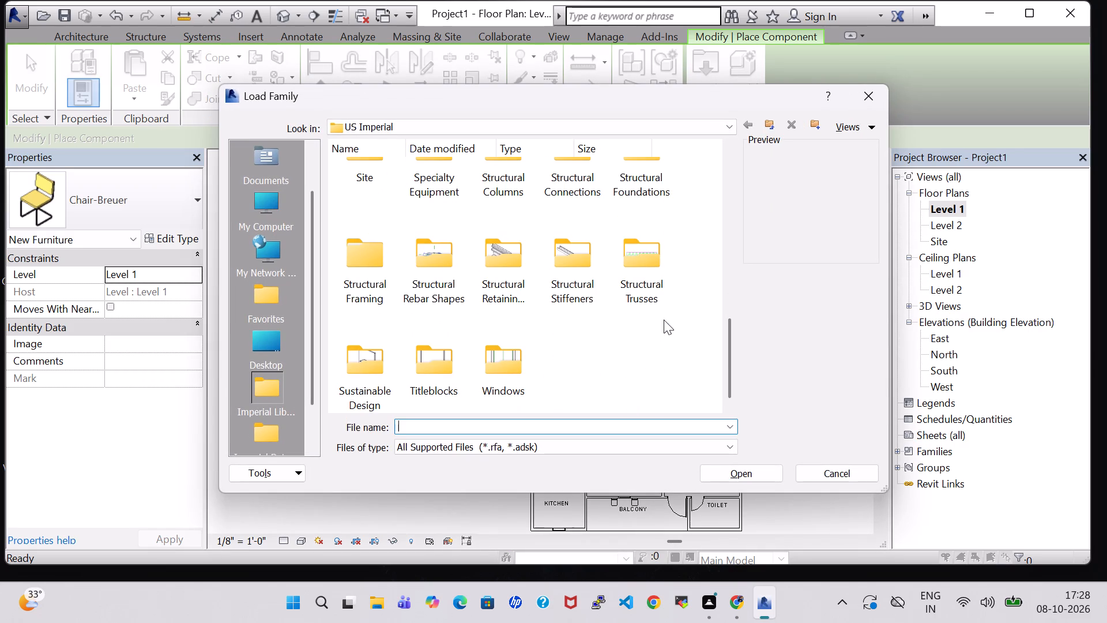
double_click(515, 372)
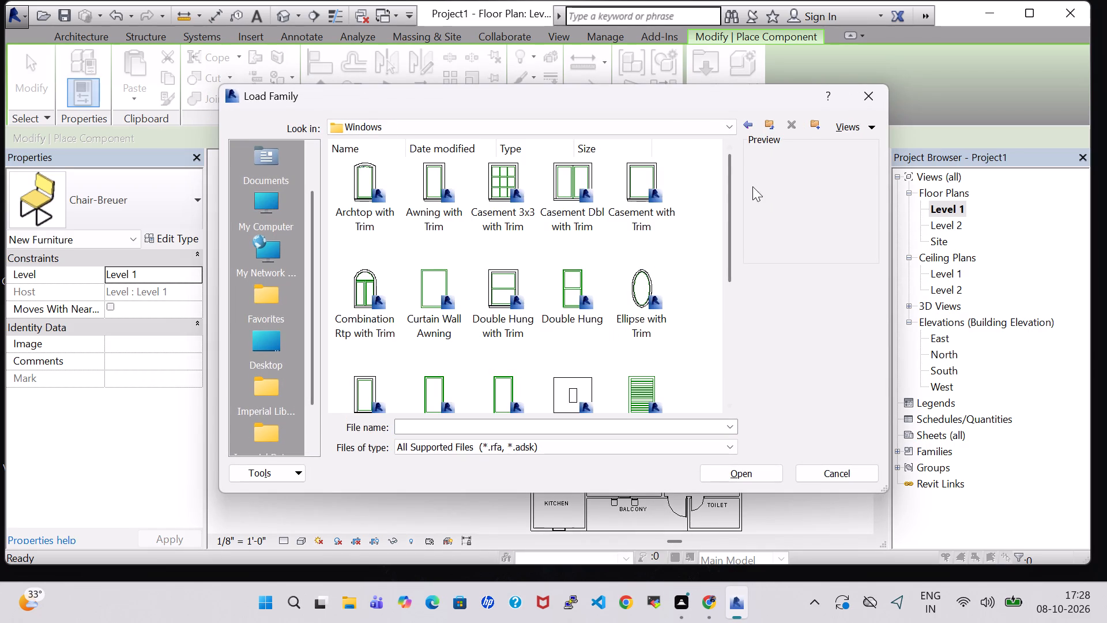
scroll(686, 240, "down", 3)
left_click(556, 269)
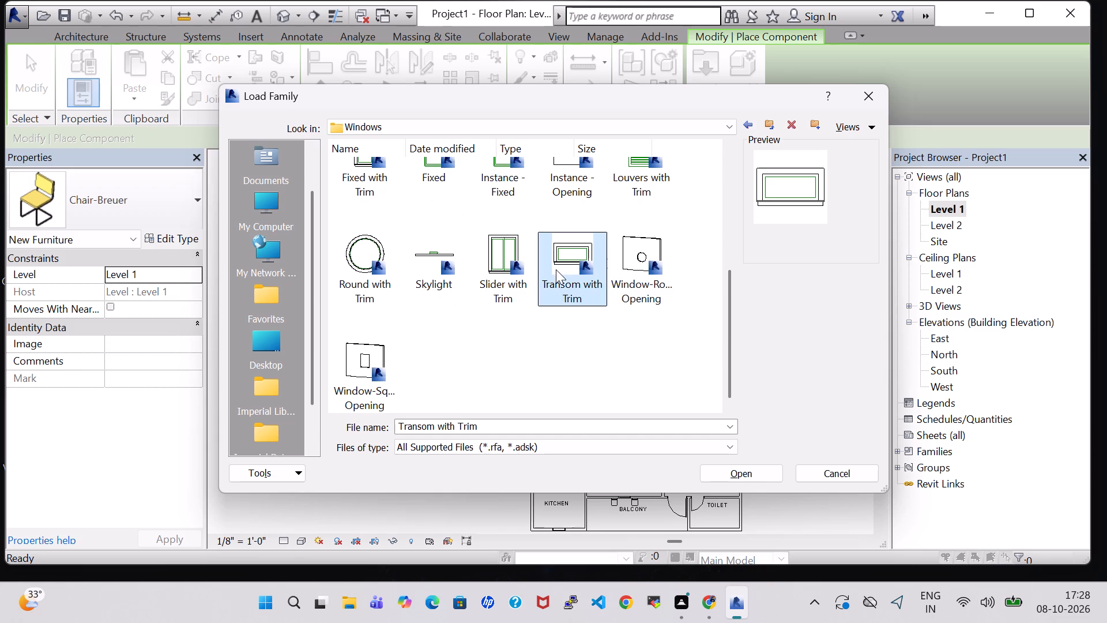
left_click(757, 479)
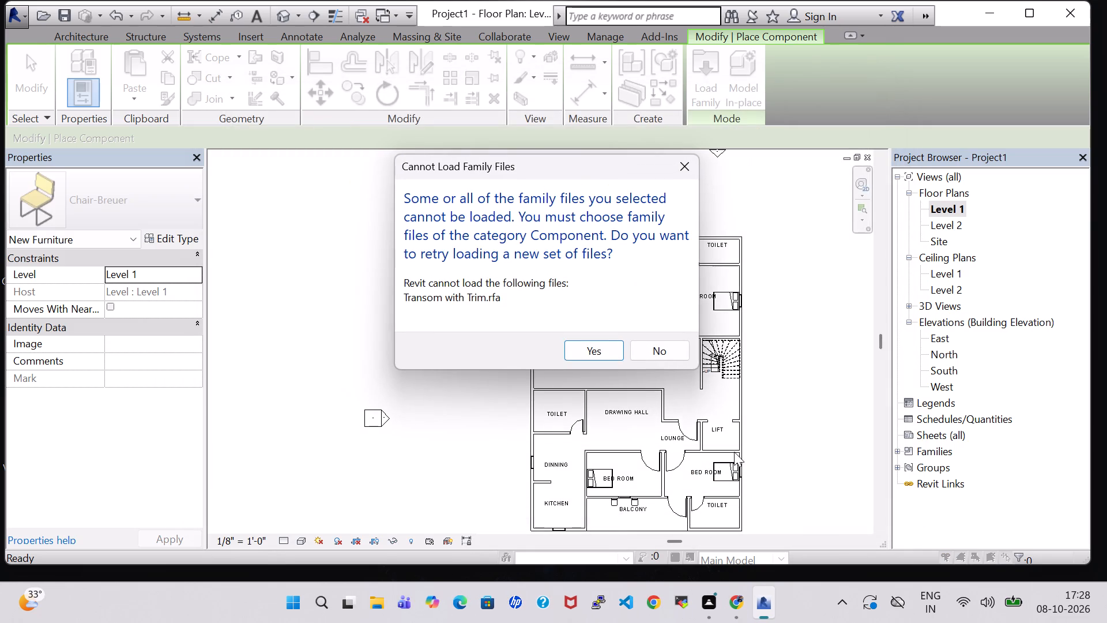
Load the Sofa-Corbu family from the Furniture library's Seating folder.
left_click(603, 349)
scroll(630, 286, "down", 2)
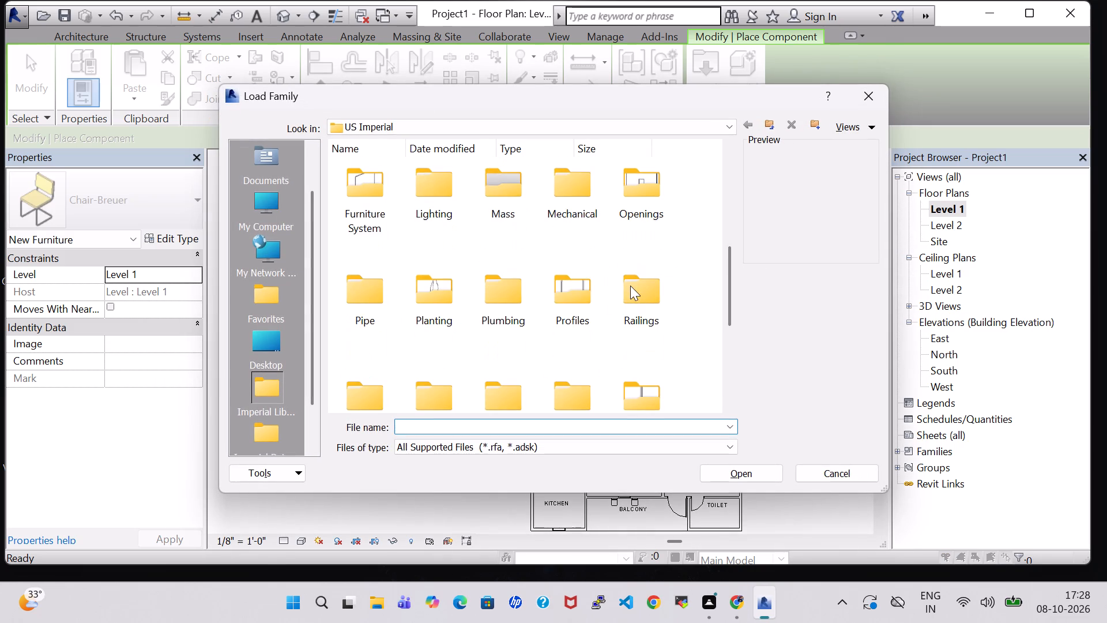
scroll(630, 286, "down", 2)
scroll(630, 286, "up", 3)
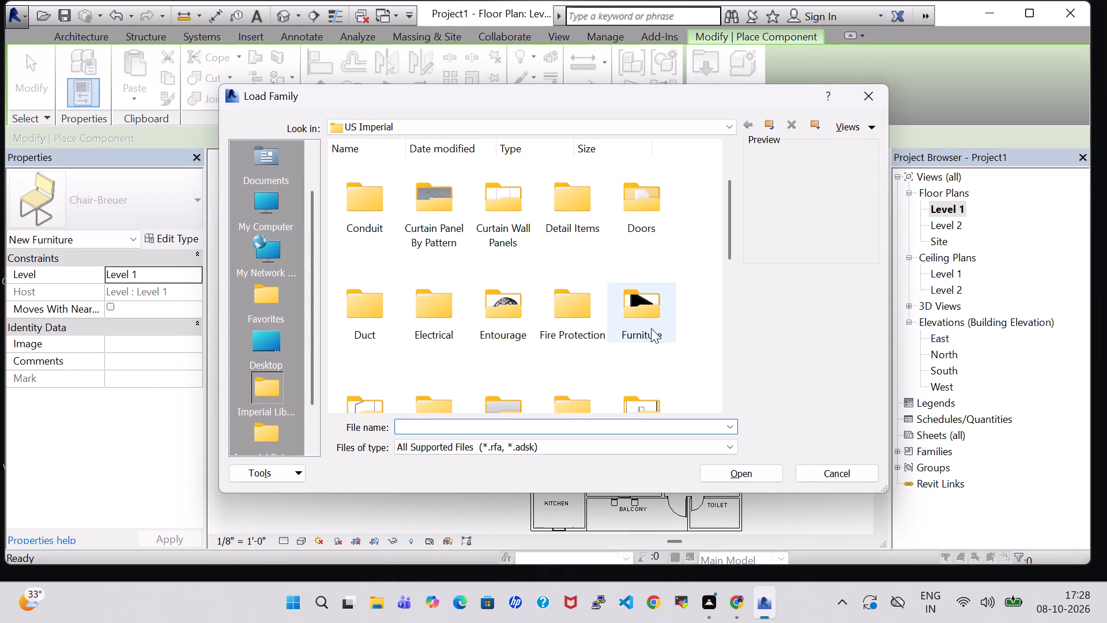
double_click(651, 328)
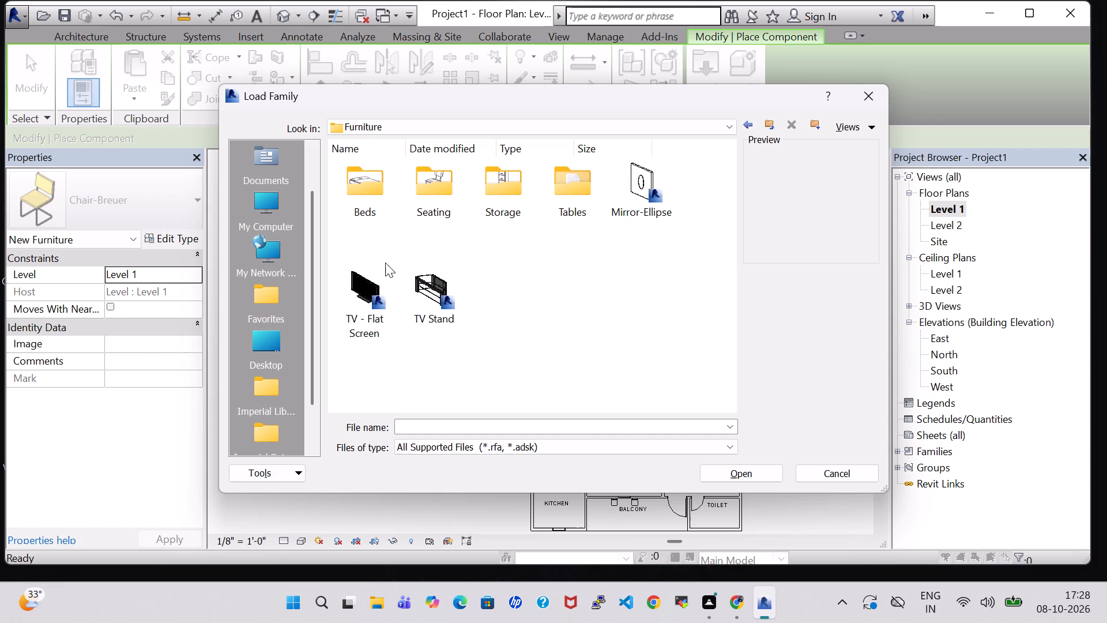
double_click(428, 196)
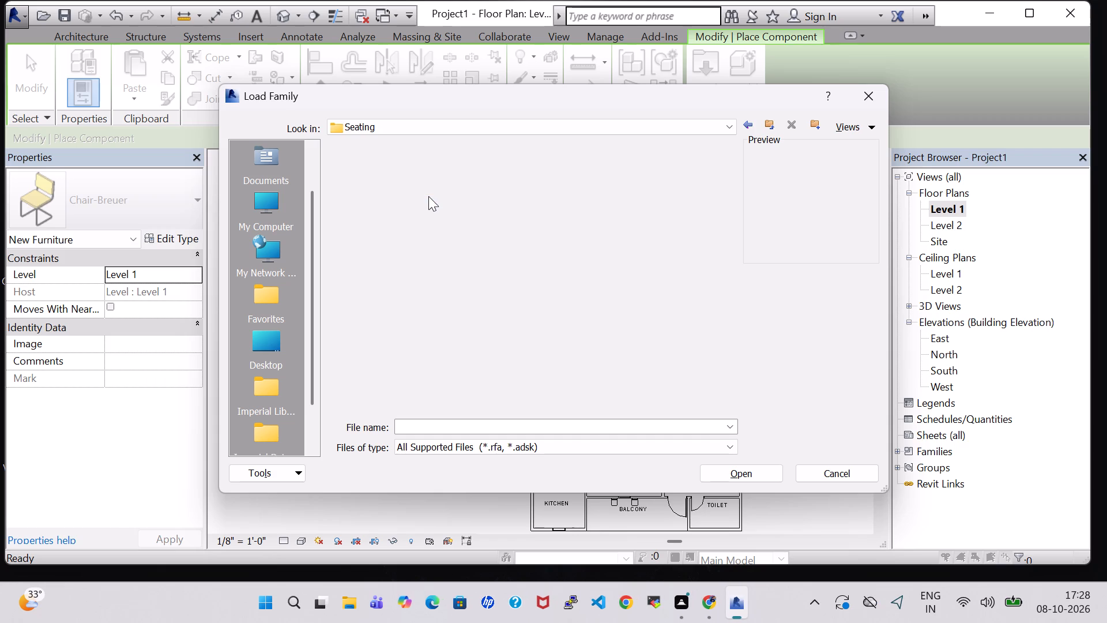
left_click(439, 388)
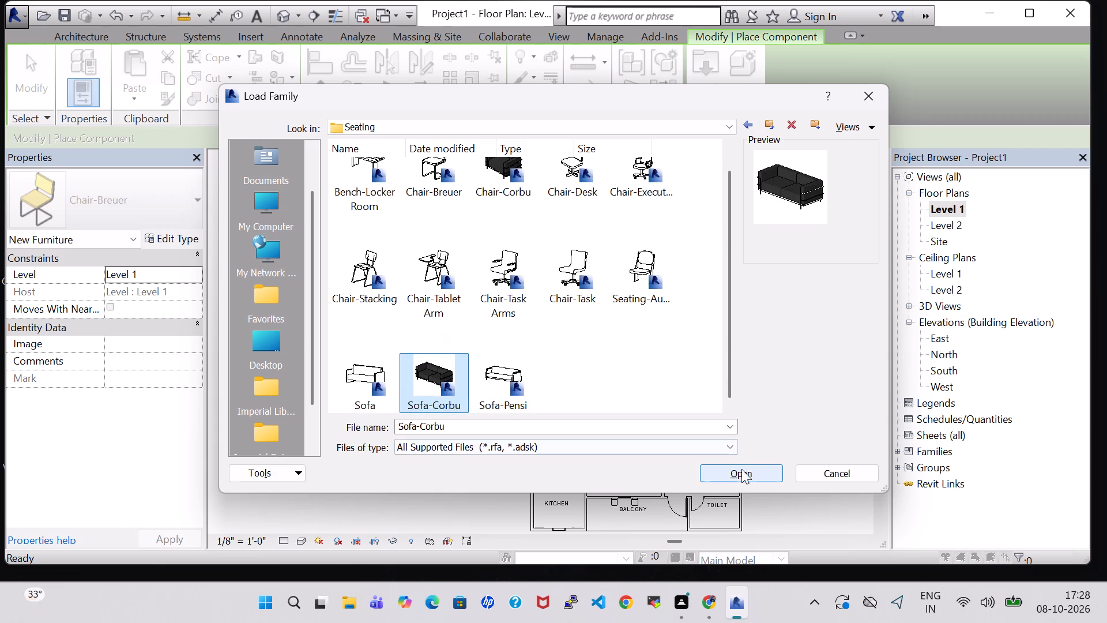
left_click(741, 469)
Place two Sofa-Corbu sofas side by side against the large hall's wall shared with the toilet and drawing hall, the first about 7'-7" from the outer wall.
scroll(794, 424, "up", 5)
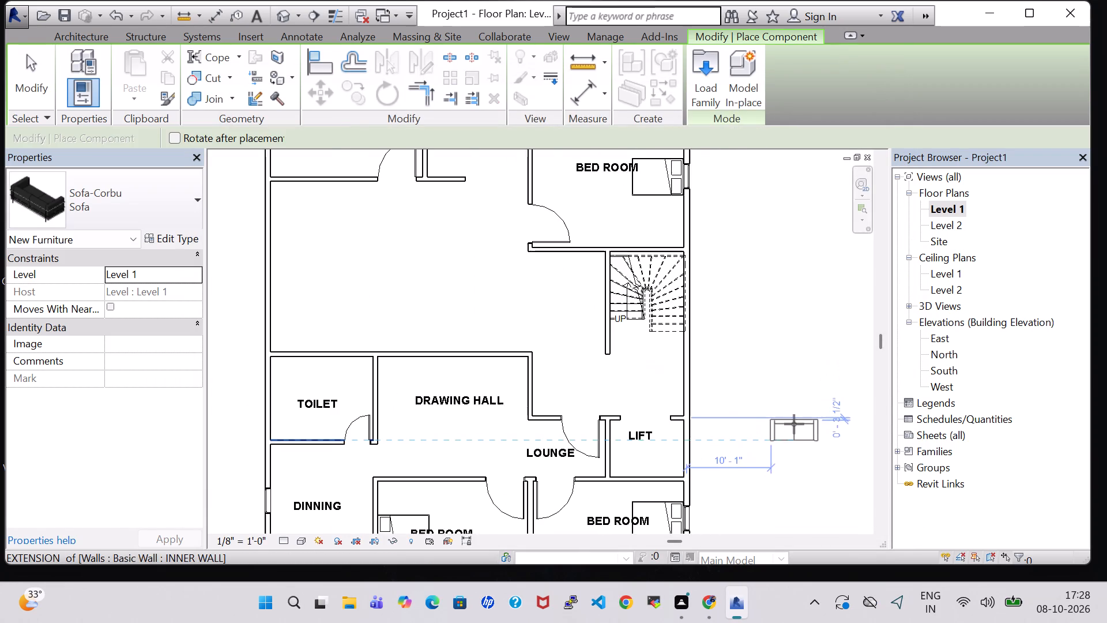
scroll(794, 424, "down", 2)
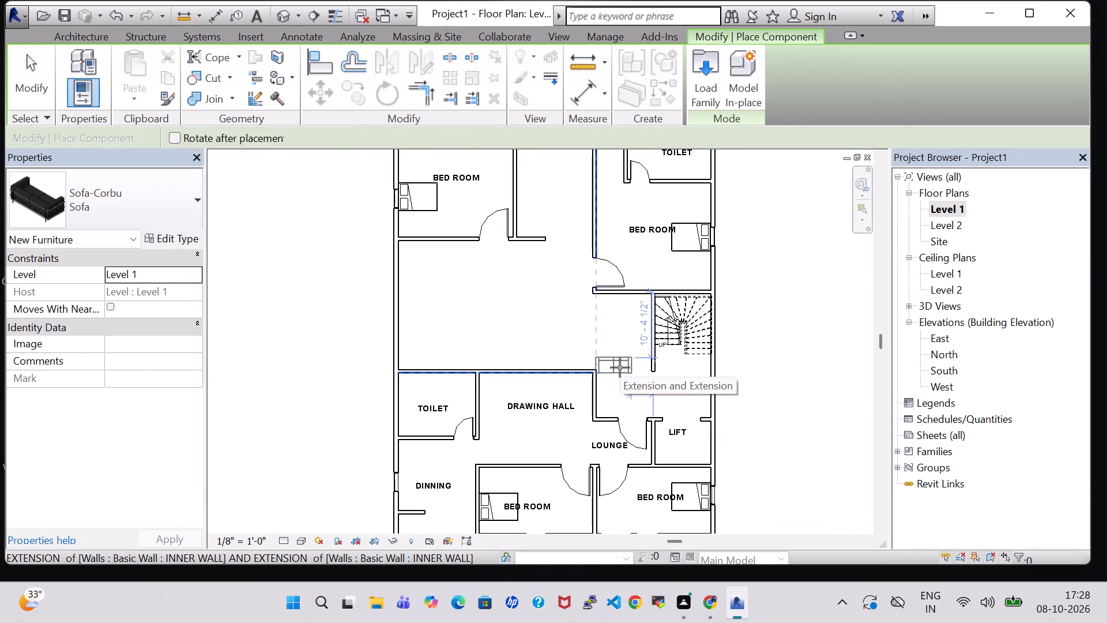
scroll(486, 329, "down", 1)
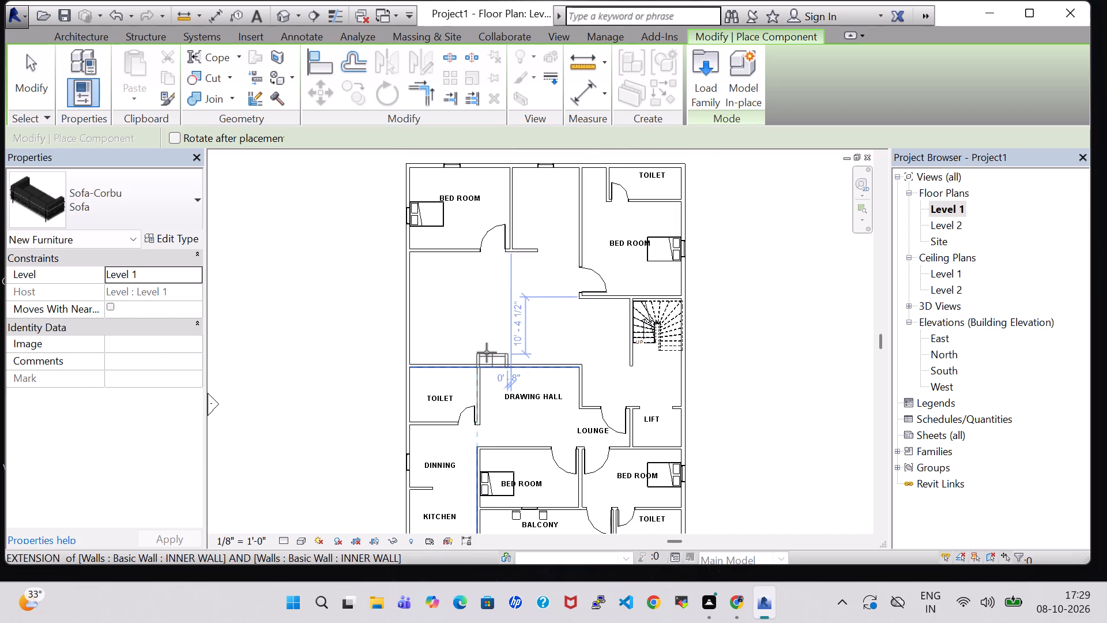
key("space")
key("space")
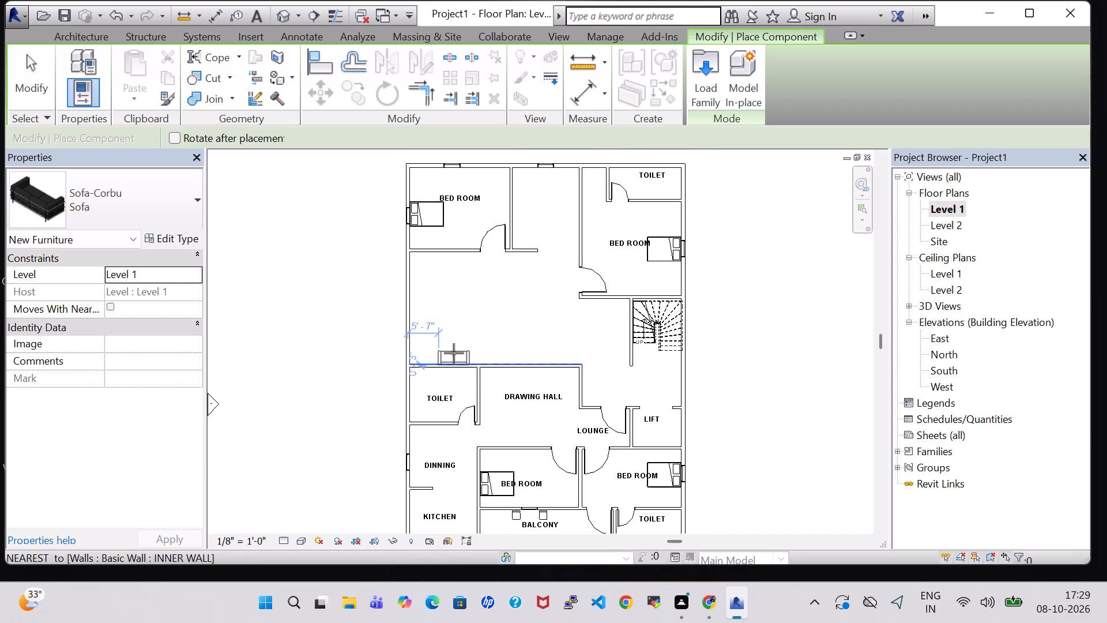
left_click(461, 352)
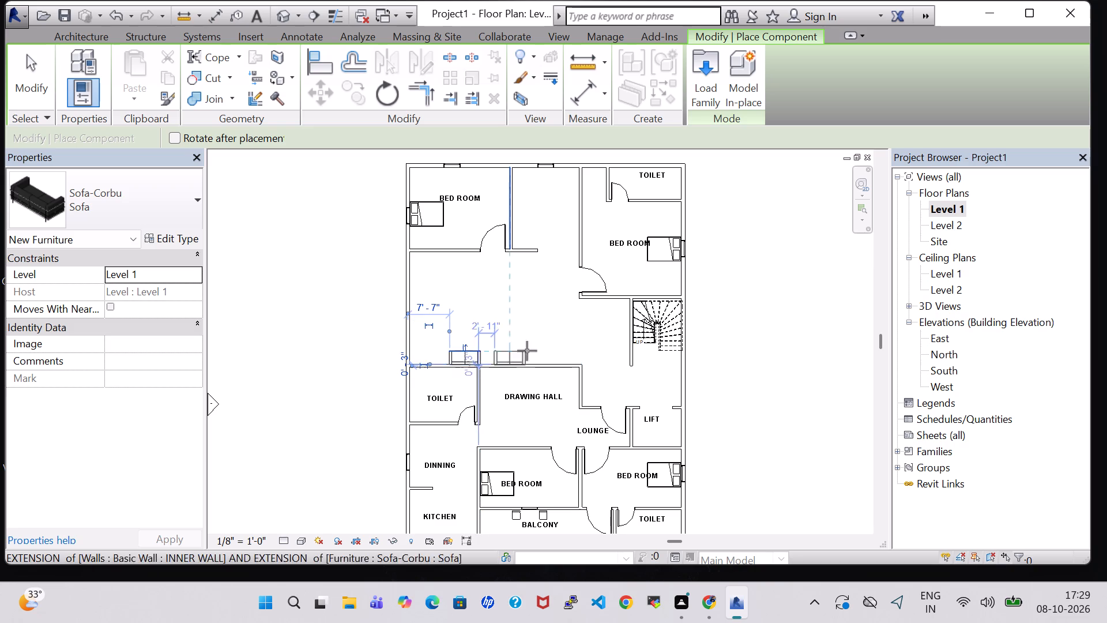
left_click(519, 363)
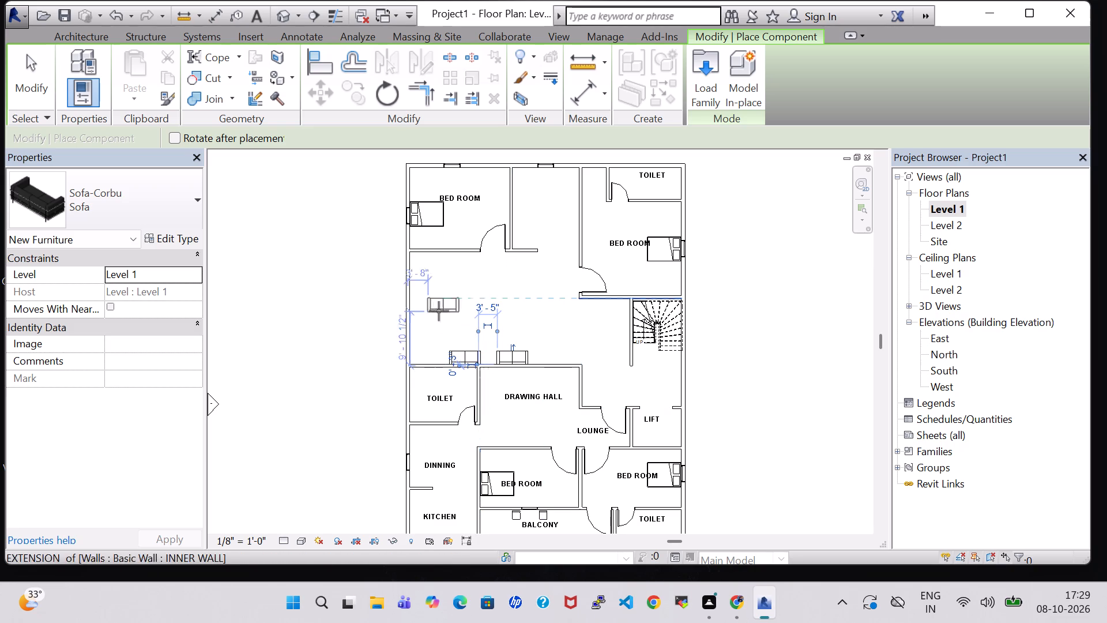
Place a third Sofa-Corbu in the large hall, rotated and set against the bedroom wall beside the bedroom door.
key("space")
key("space")
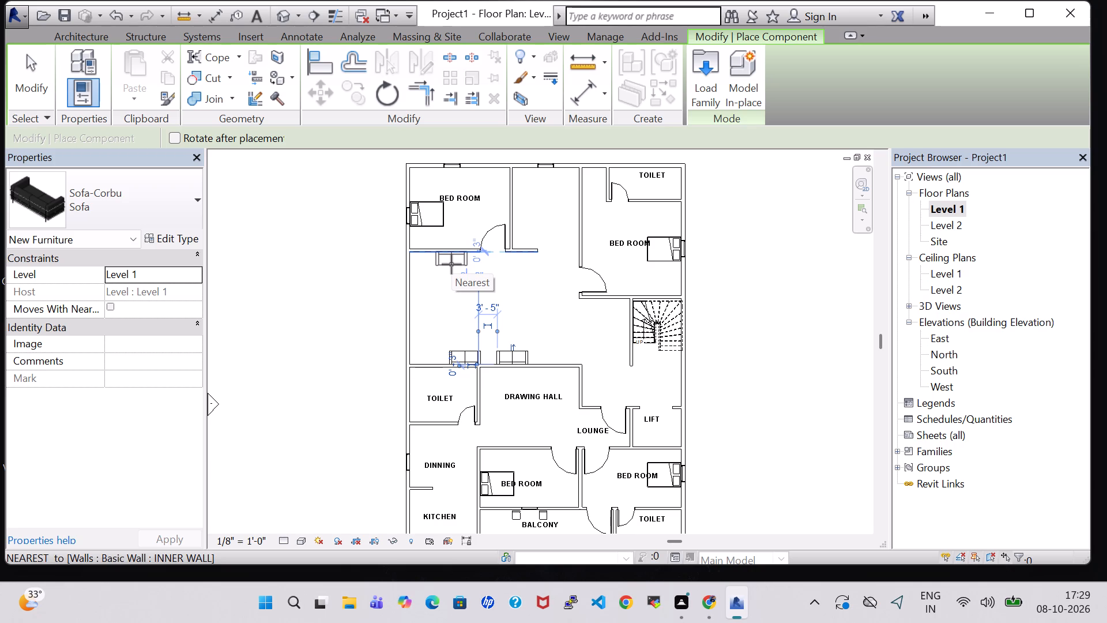
left_click(451, 264)
key("Escape")
key("Escape")
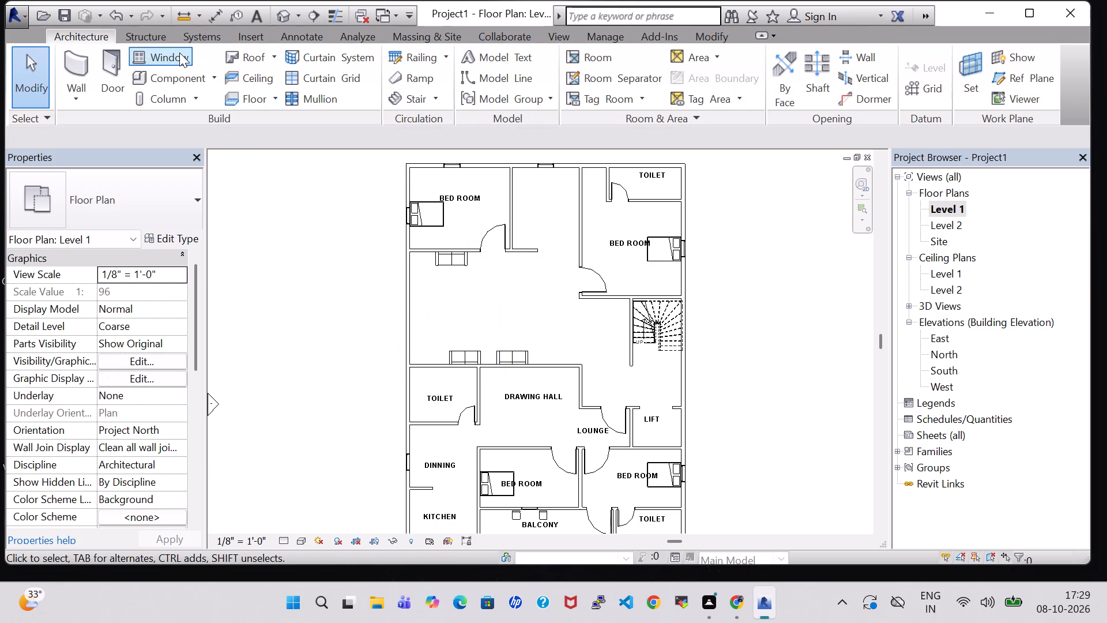
Load the Casement 3x3 with Trim window family from the library's Windows folder.
left_click(175, 51)
left_click(133, 198)
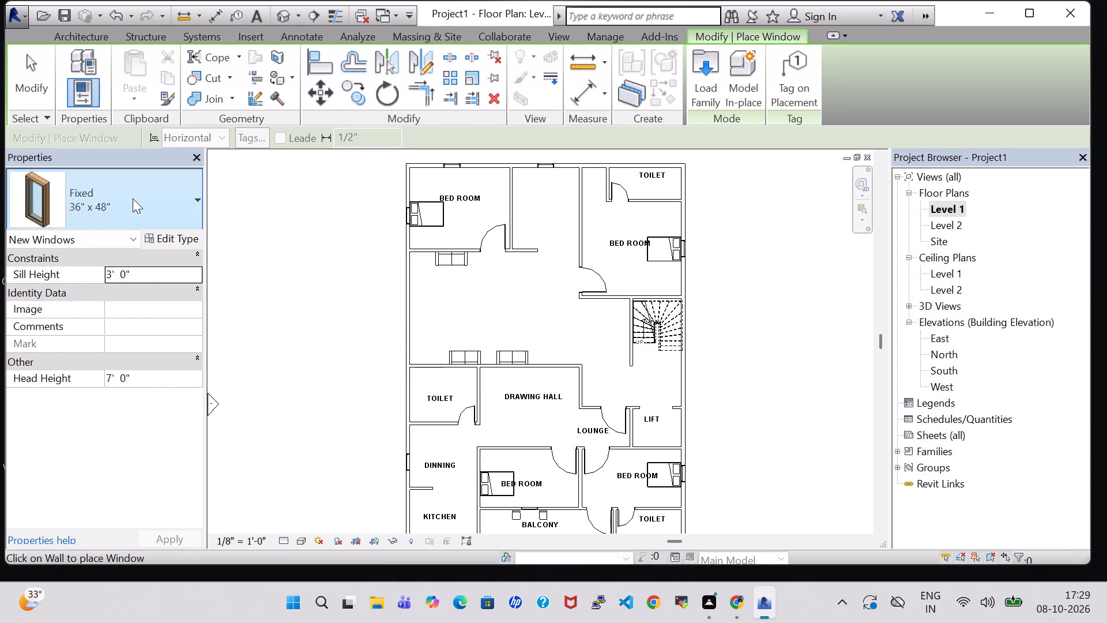
left_click(701, 79)
scroll(623, 341, "down", 6)
double_click(518, 389)
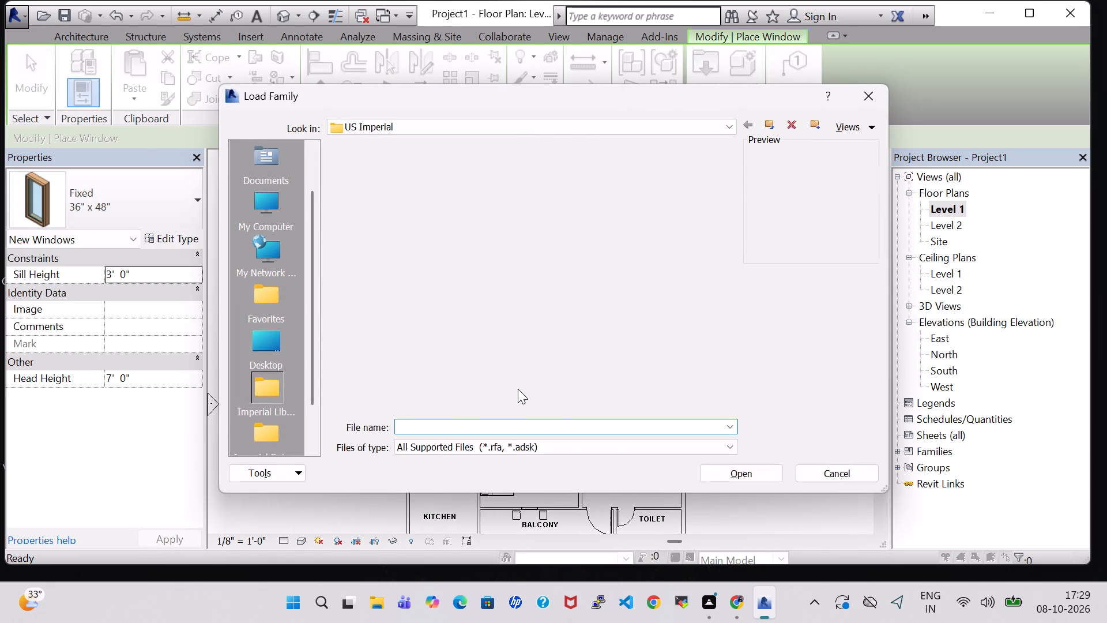
left_click(509, 214)
left_click(758, 478)
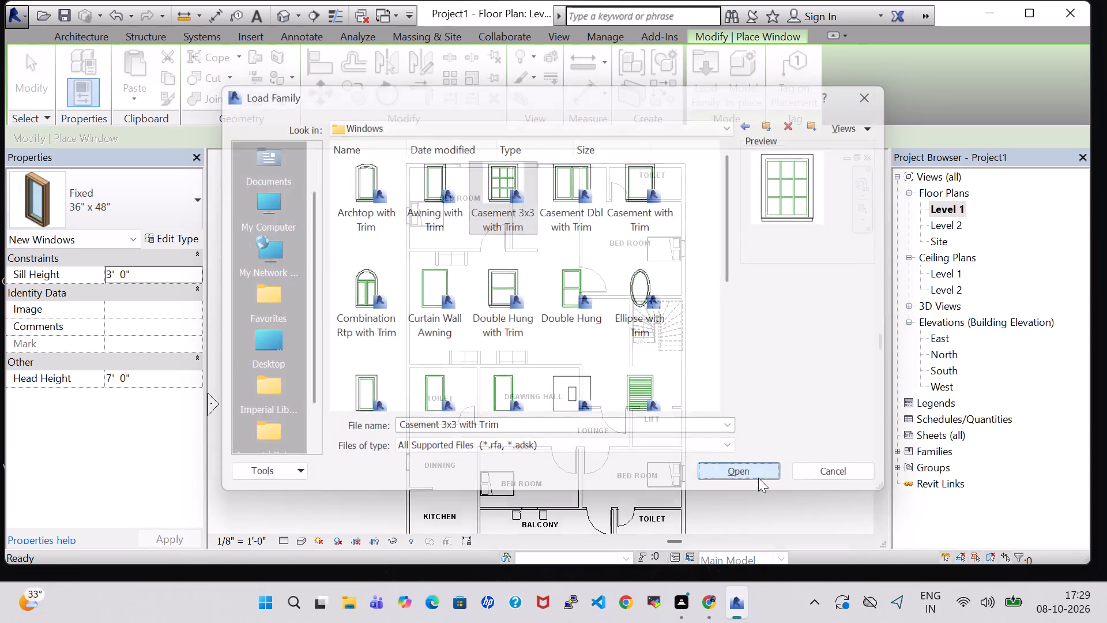
Place a Fixed 36" x 48" window midway along the large hall's outer wall, 10'-5 1/2" from each adjoining wall.
left_click(402, 305)
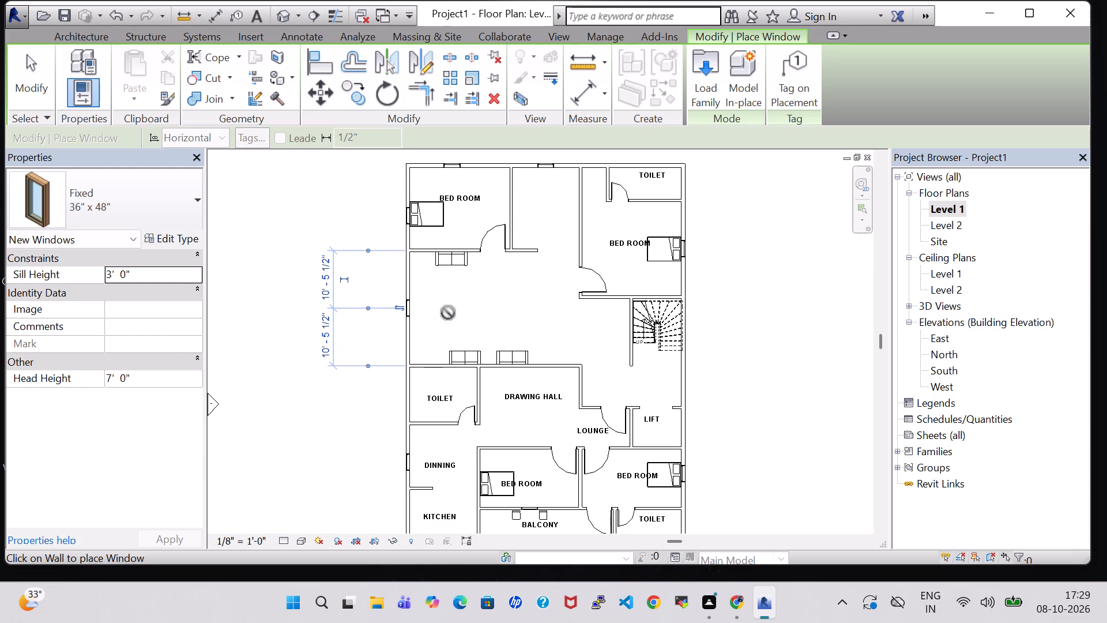
key("Escape")
key("Escape")
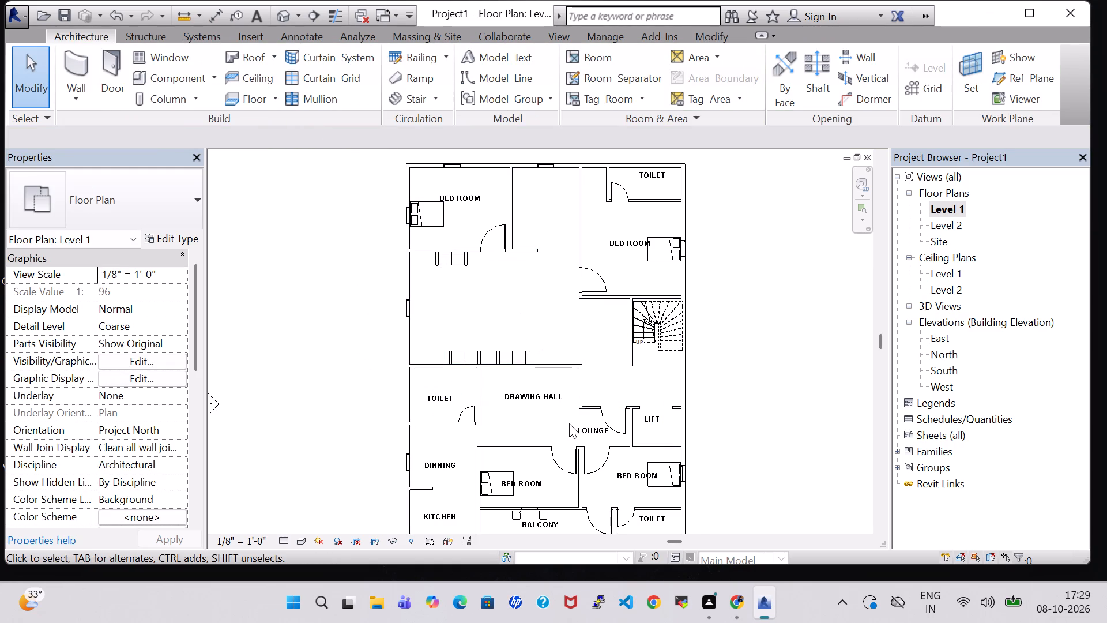
Load the Kitchenette - Medium family as a component from the Specialty Equipment library's Domestic folder.
scroll(569, 423, "down", 1)
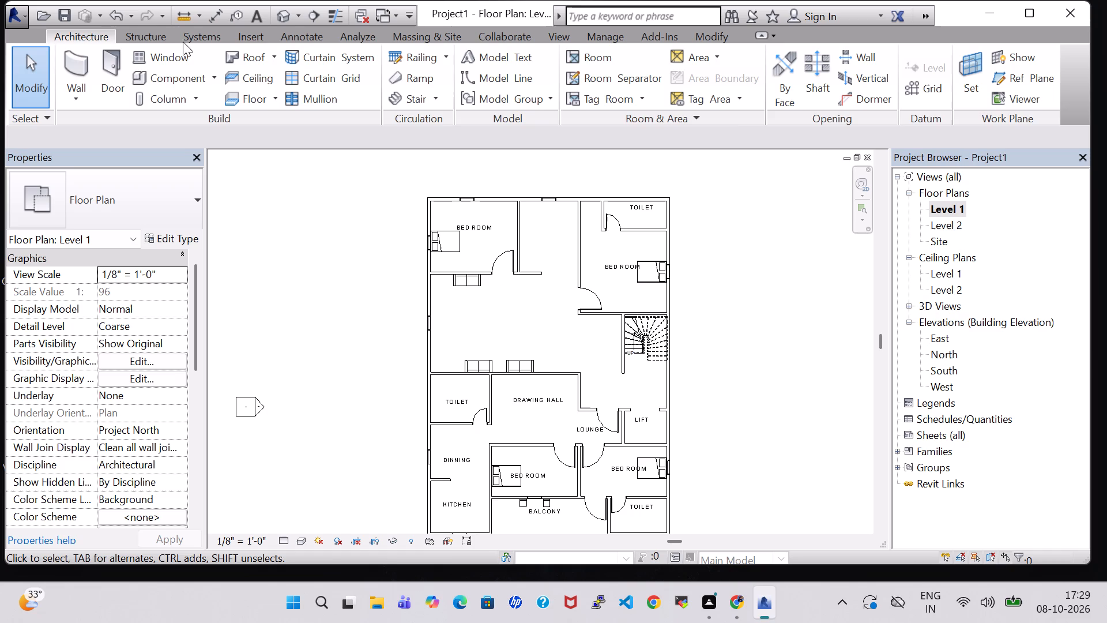
left_click(182, 75)
left_click(713, 85)
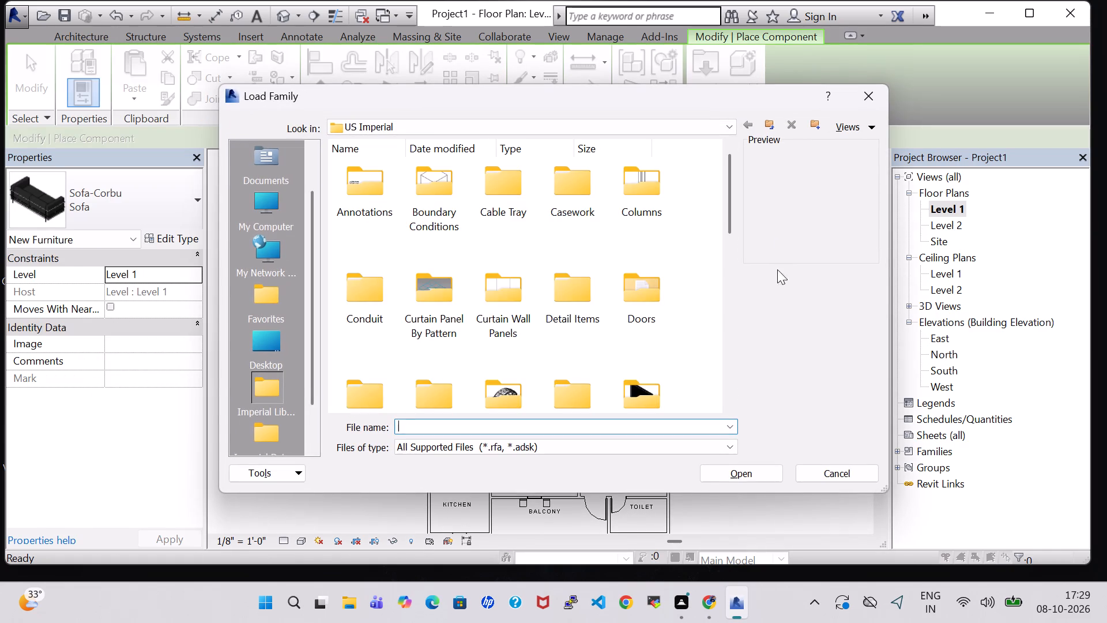
scroll(734, 305, "down", 2)
scroll(676, 323, "down", 2)
double_click(450, 167)
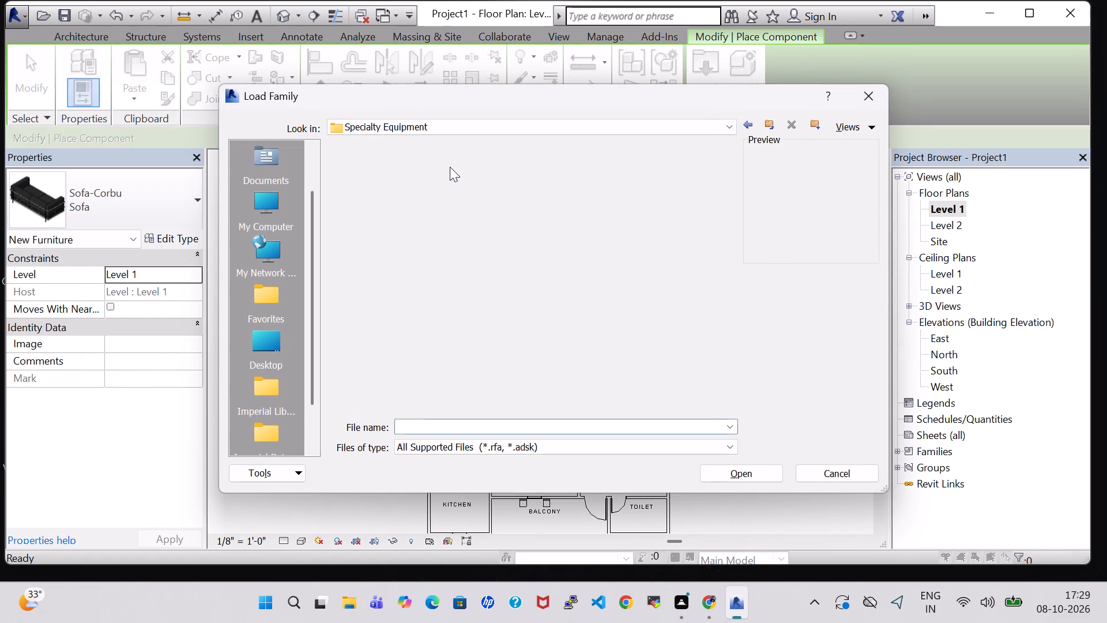
double_click(450, 167)
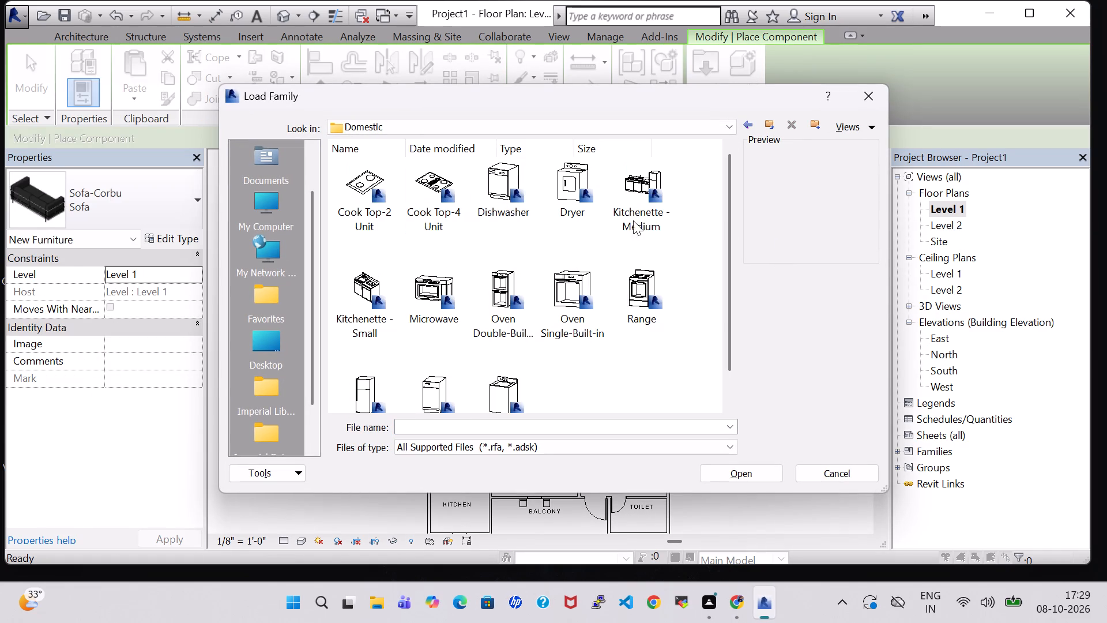
left_click(651, 189)
left_click(754, 472)
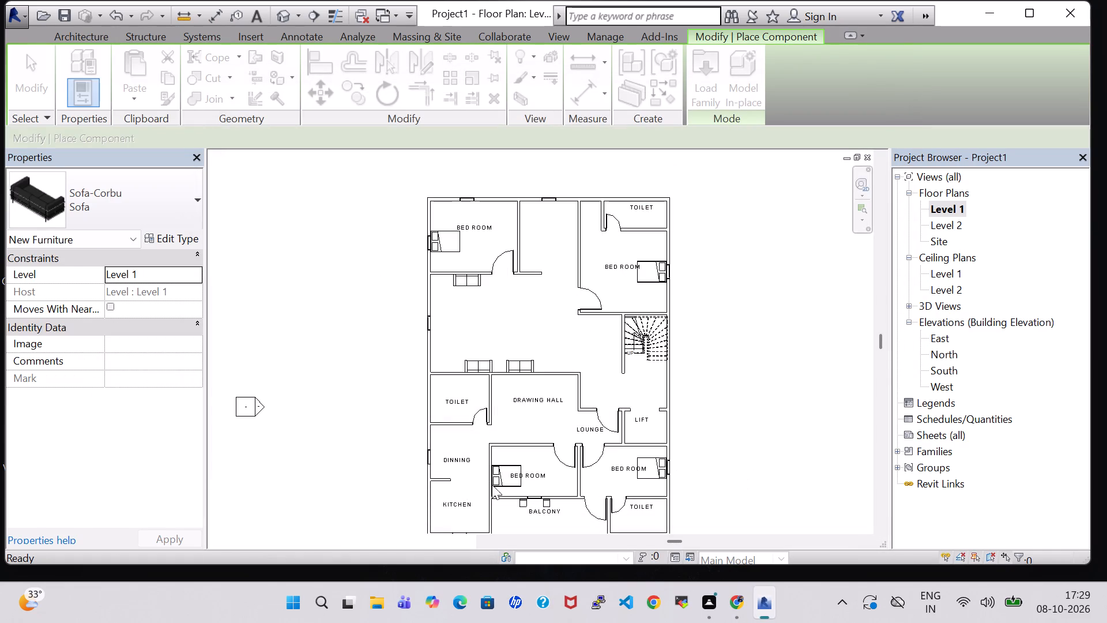
Place the Kitchenette - Medium in the kitchen along the outer wall with the window.
scroll(449, 505, "up", 6)
middle_click(449, 505)
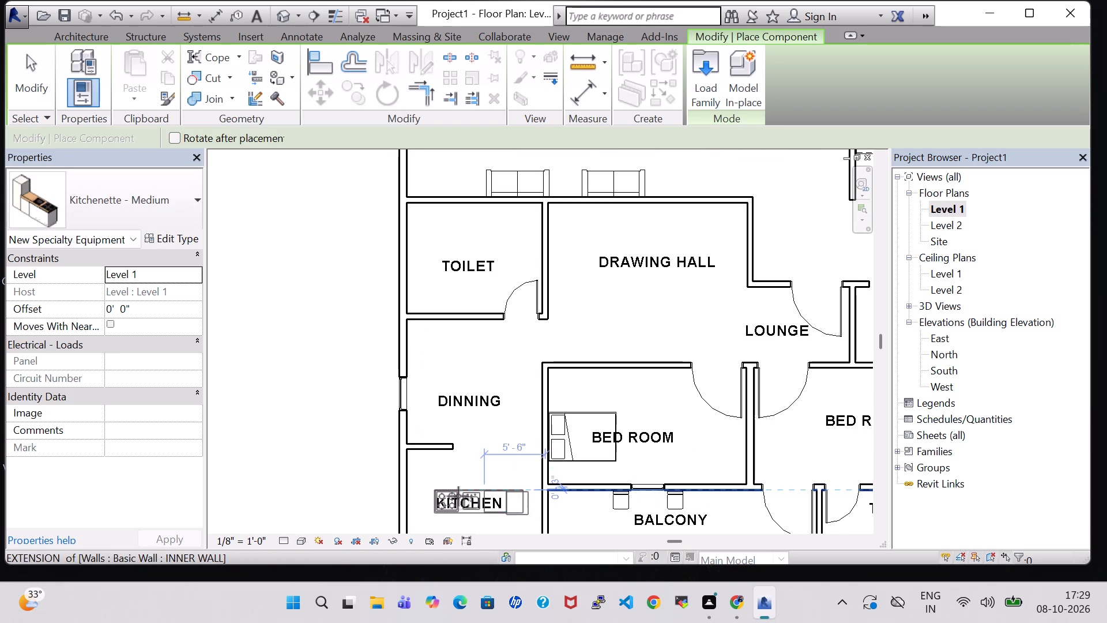
middle_click_drag(458, 496, 471, 338)
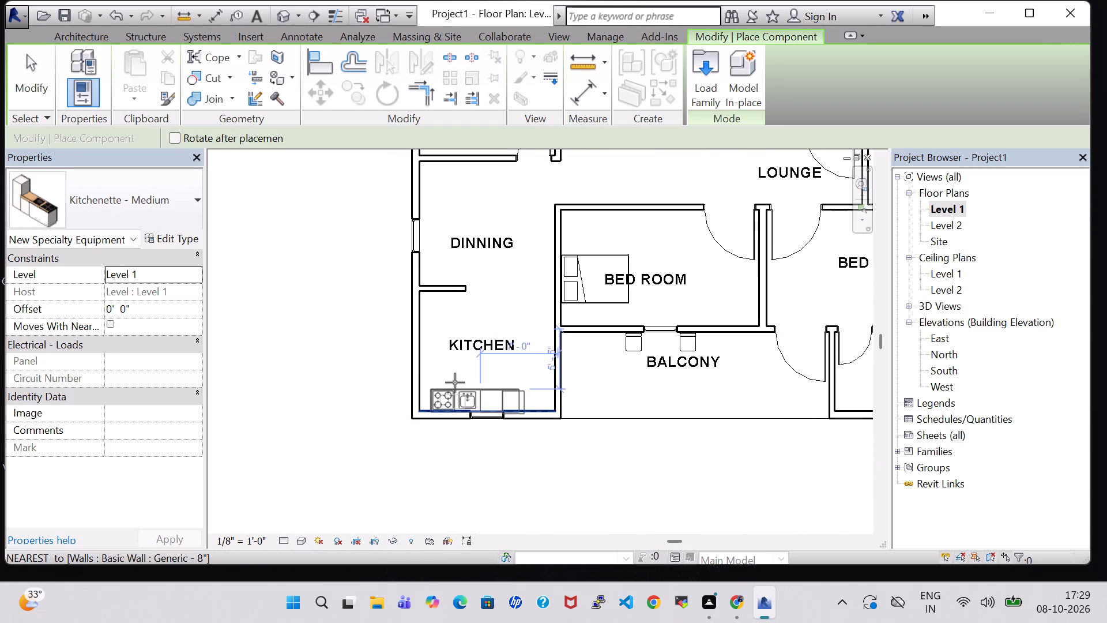
left_click(458, 382)
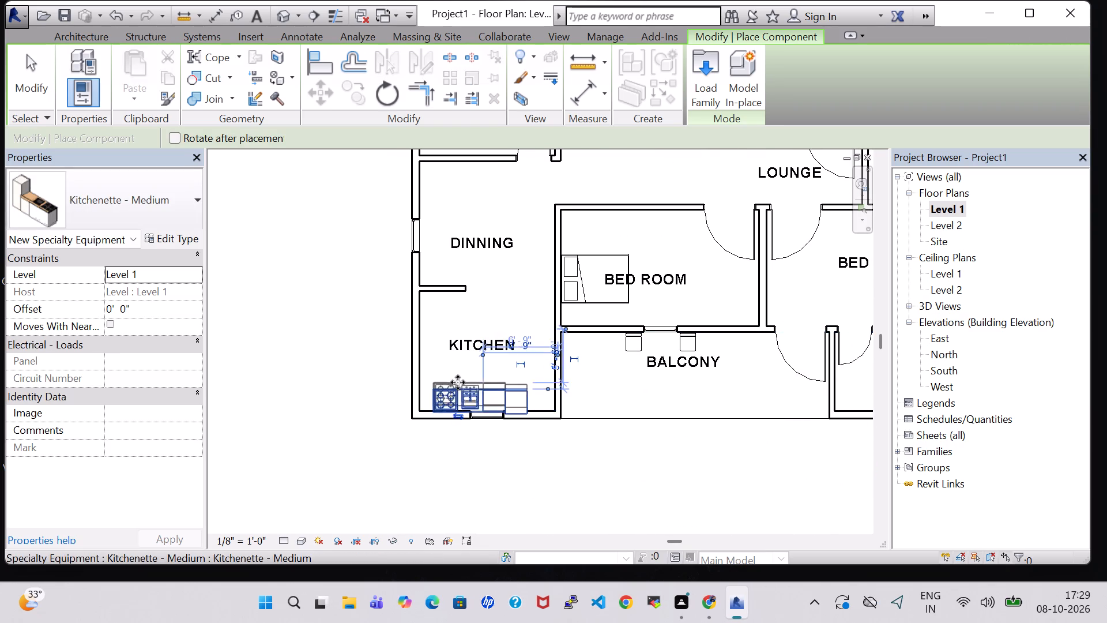
key("Escape")
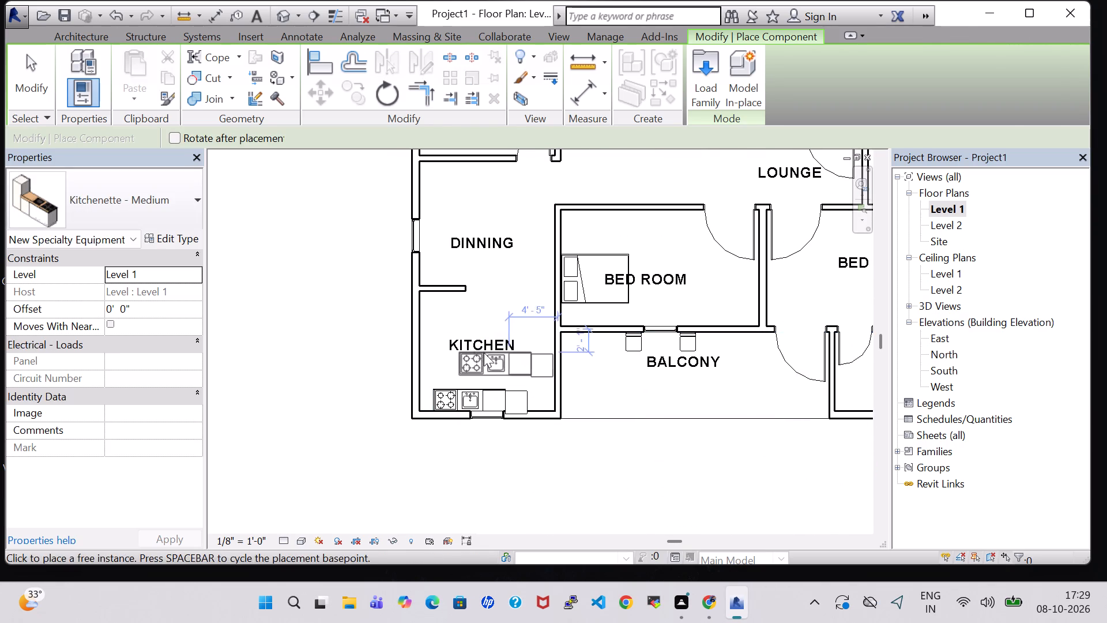
key("Escape")
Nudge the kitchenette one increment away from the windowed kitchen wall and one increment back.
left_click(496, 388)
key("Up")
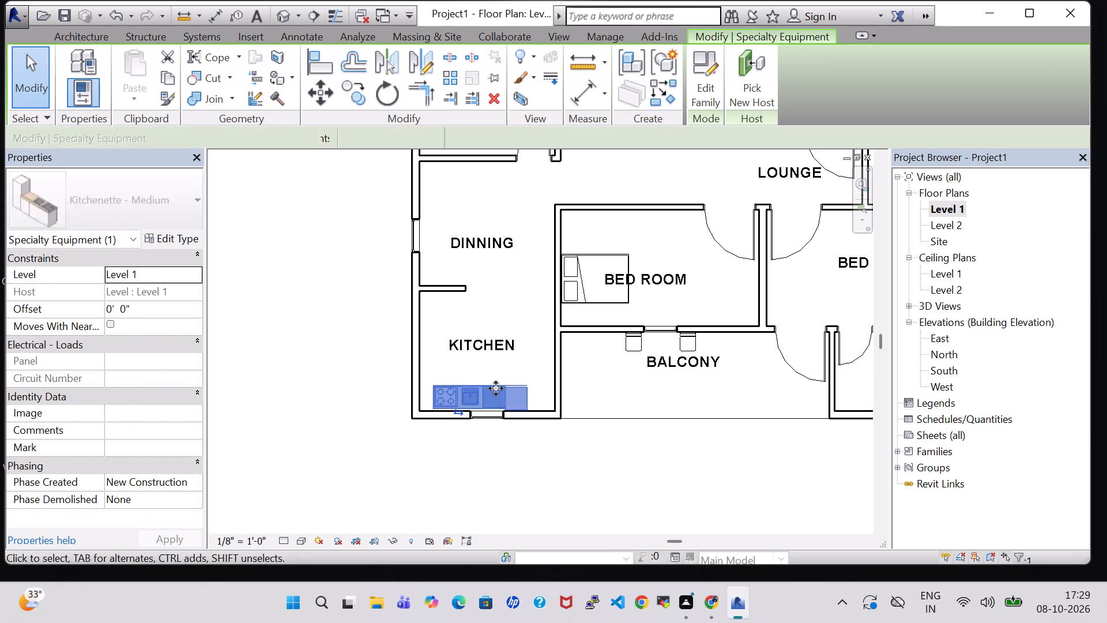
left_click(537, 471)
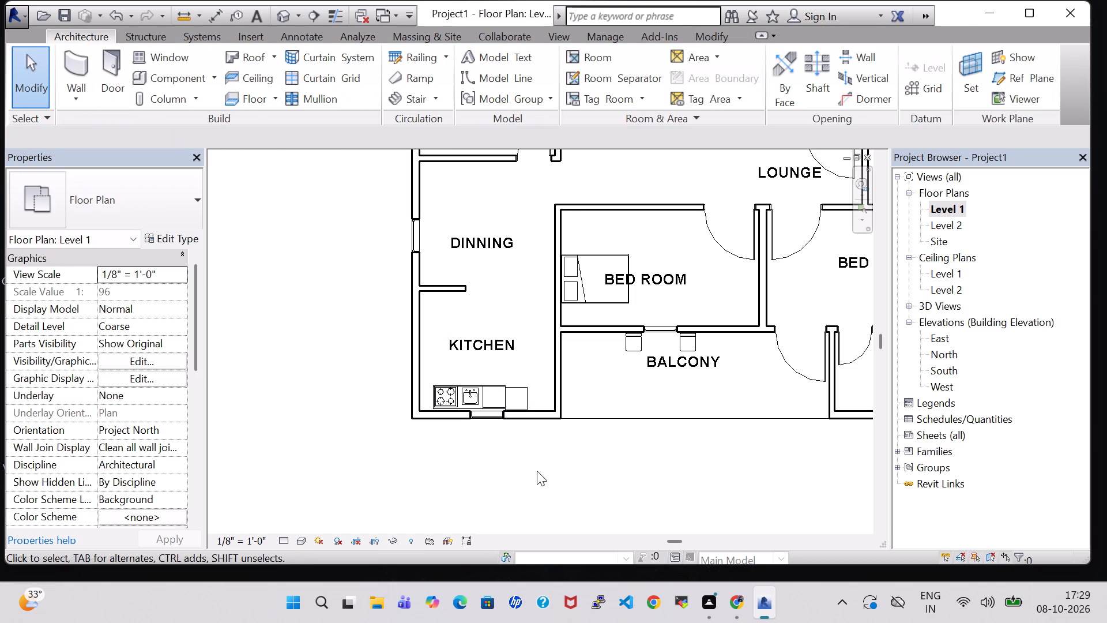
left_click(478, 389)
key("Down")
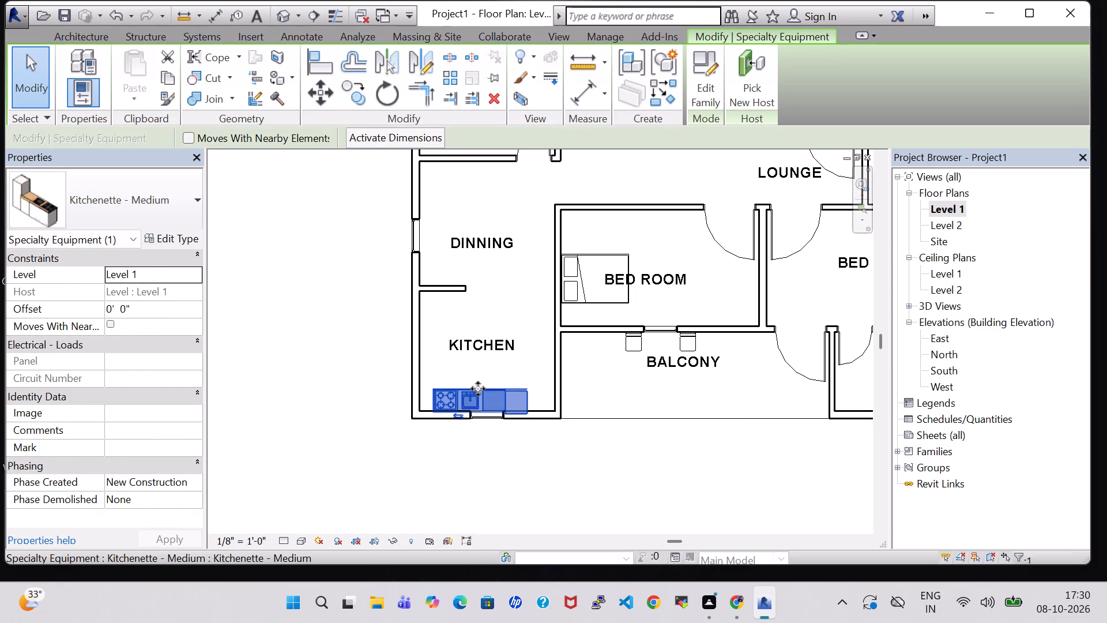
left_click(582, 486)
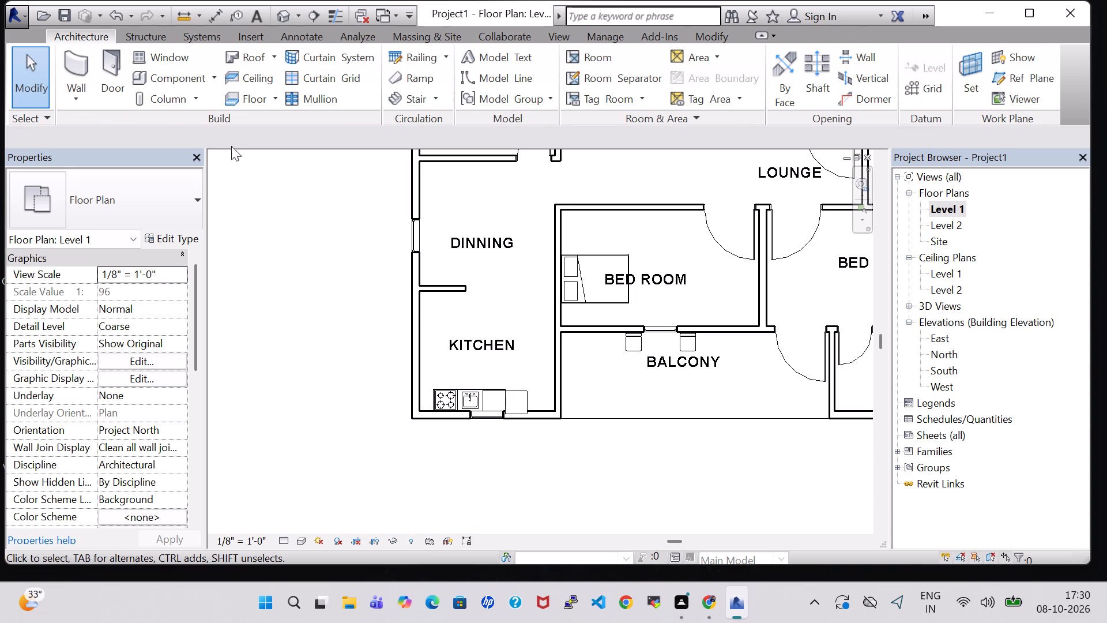
Load the Trash Compactor family as a component from the Specialty Equipment library's Domestic folder.
left_click(187, 81)
left_click(707, 98)
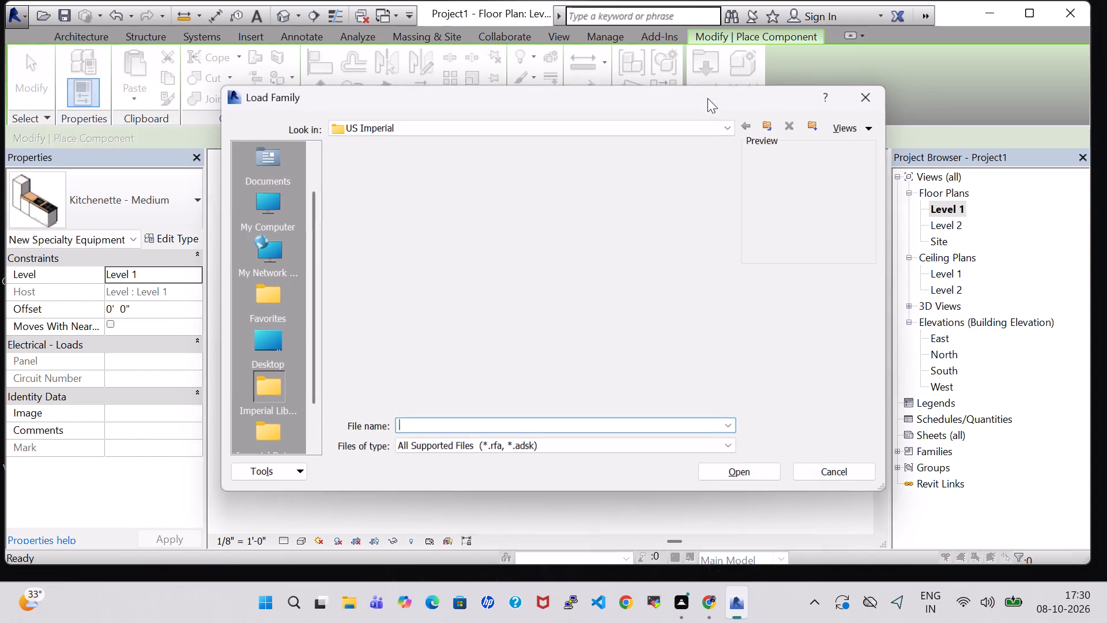
scroll(533, 262, "down", 5)
double_click(428, 191)
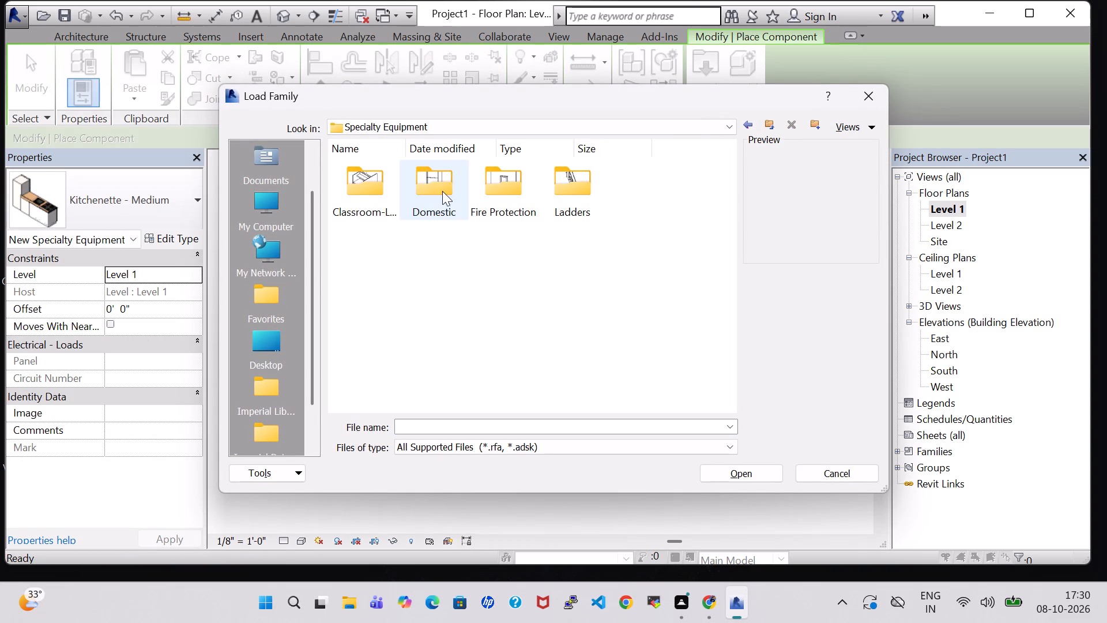
double_click(443, 192)
scroll(646, 320, "down", 2)
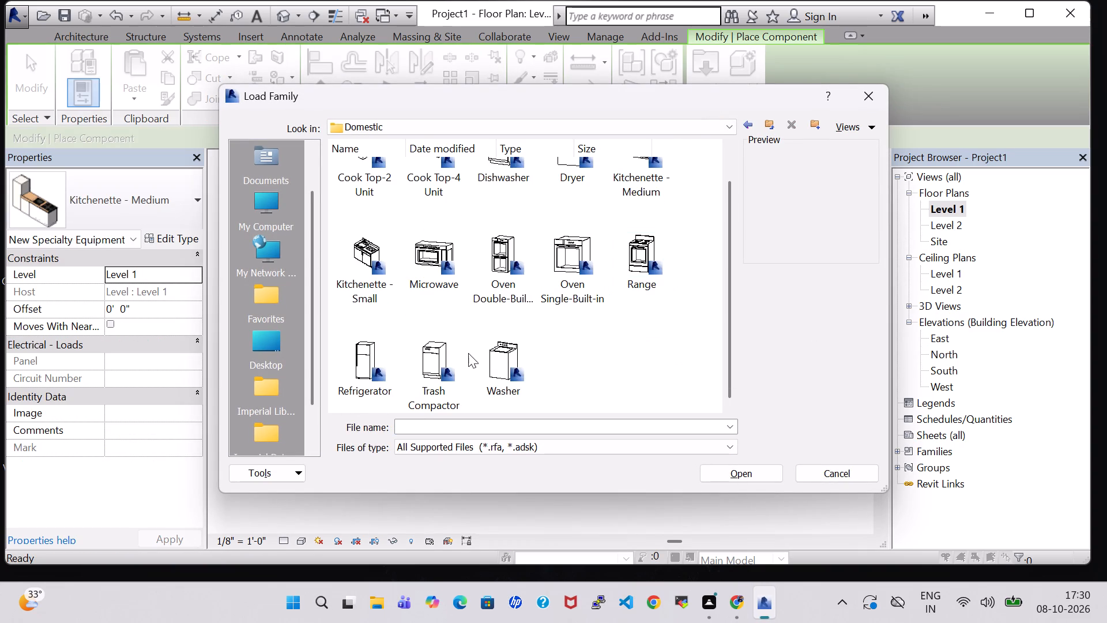
left_click(430, 365)
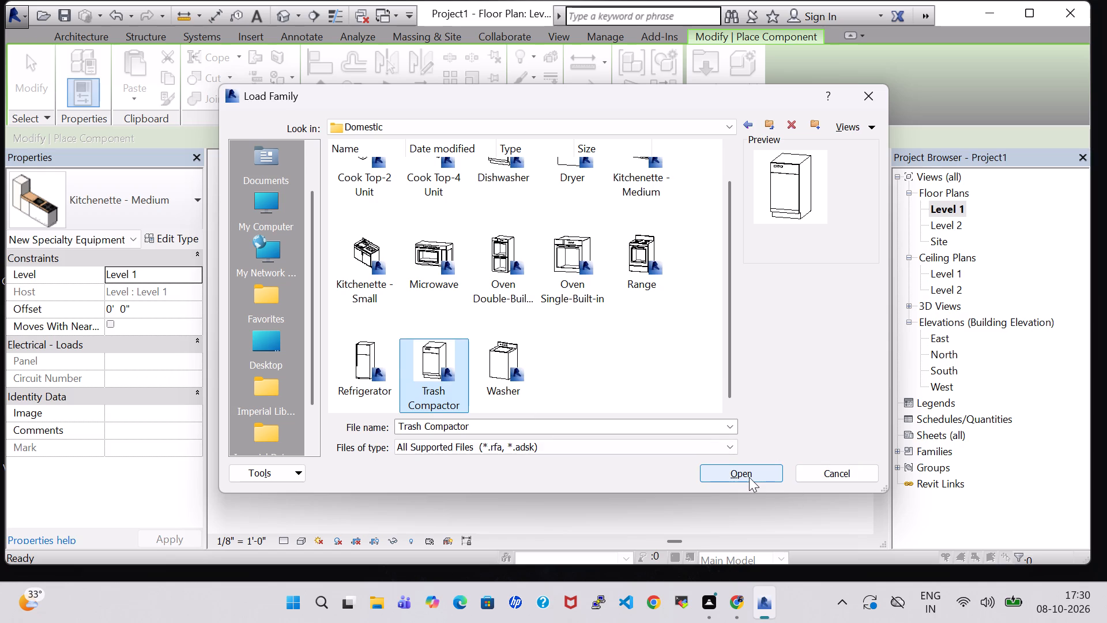
scroll(712, 391, "up", 2)
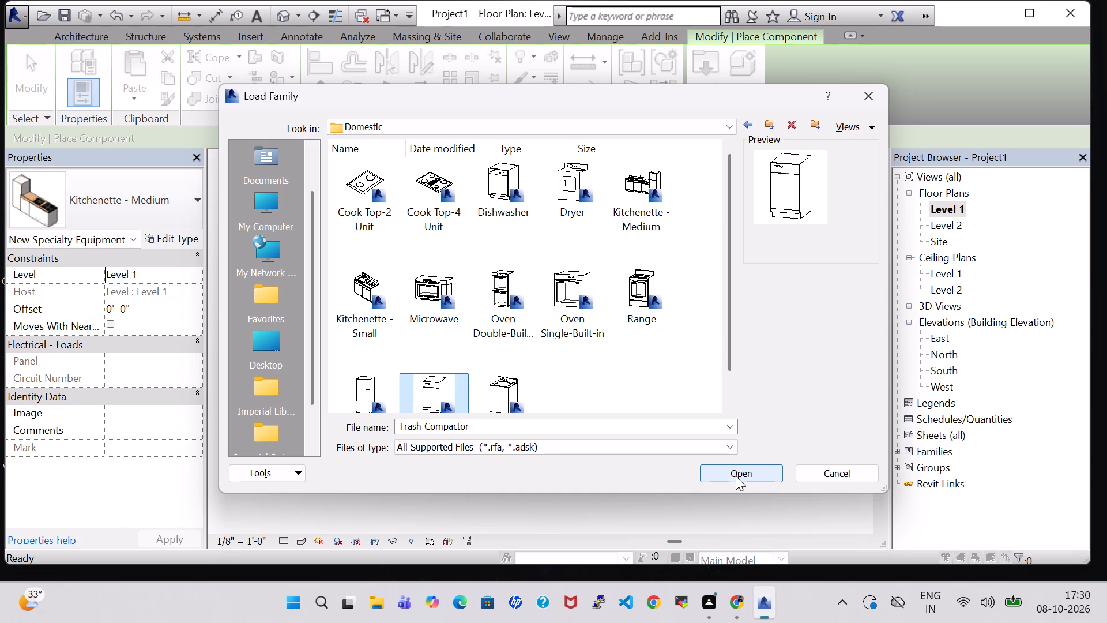
left_click(736, 476)
Place the 18" x 24" x 34 1/2" Trash Compactor, rotated, against the kitchen's outer side wall about 3'-2" from the dining partition.
key("space")
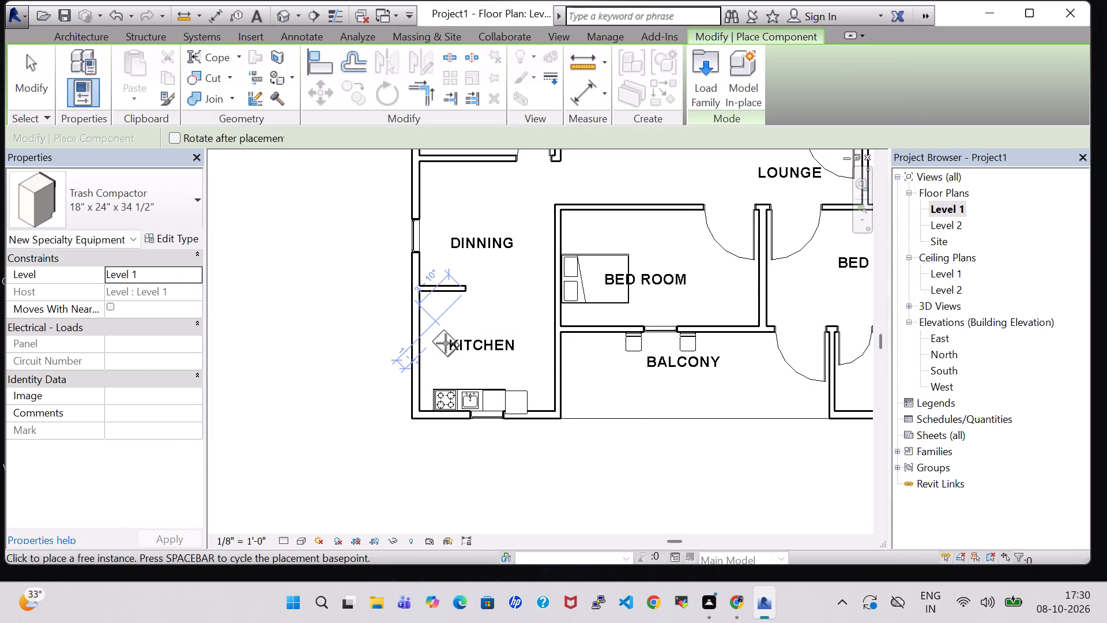
key("space")
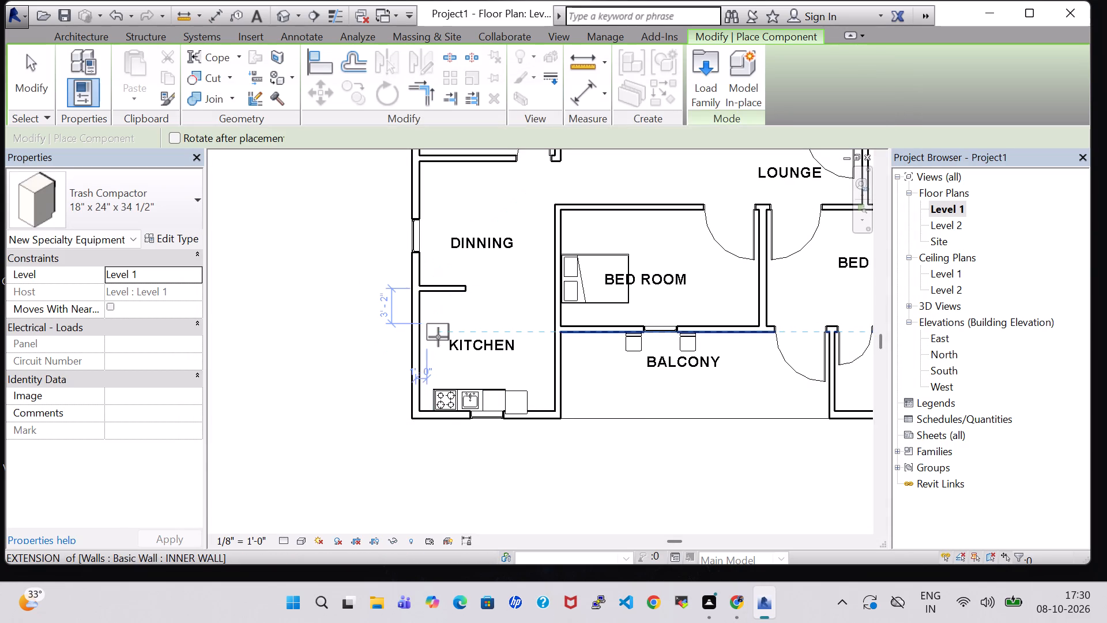
left_click(432, 339)
key("Escape")
key("Escape")
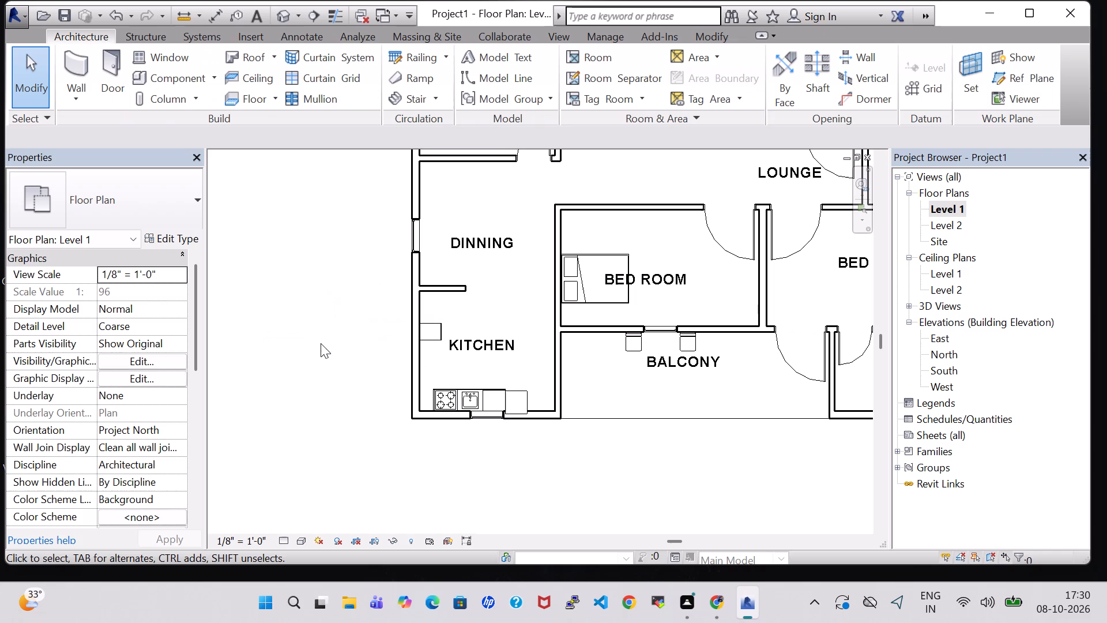
Examine the furnished building from several angles in the default 3D view, ending back in the Level 1 floor plan.
left_click(287, 14)
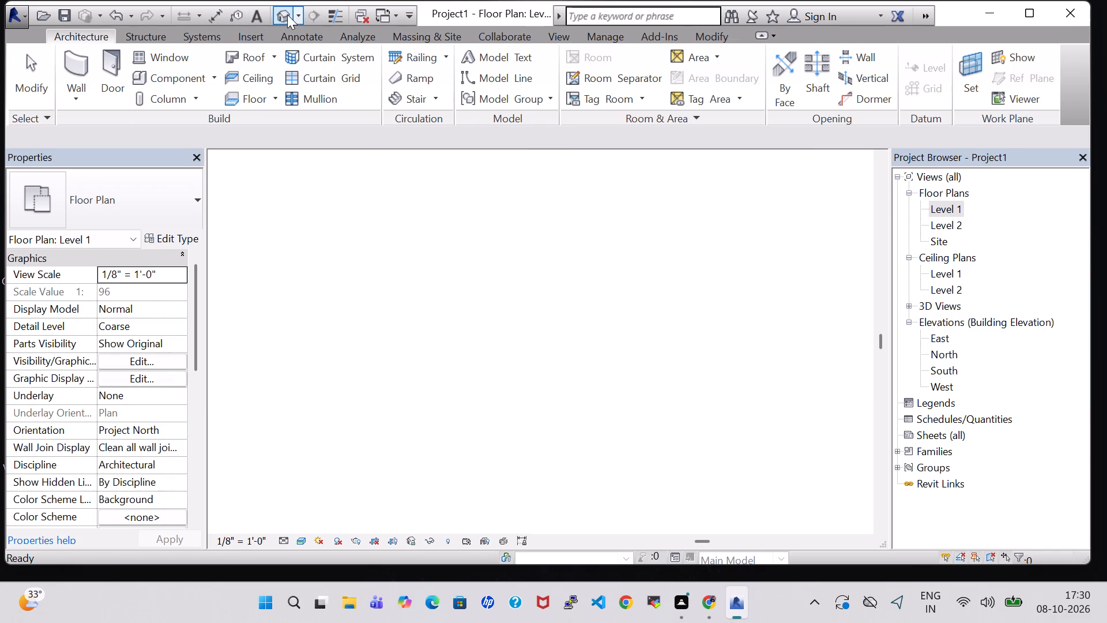
scroll(673, 465, "down", 7)
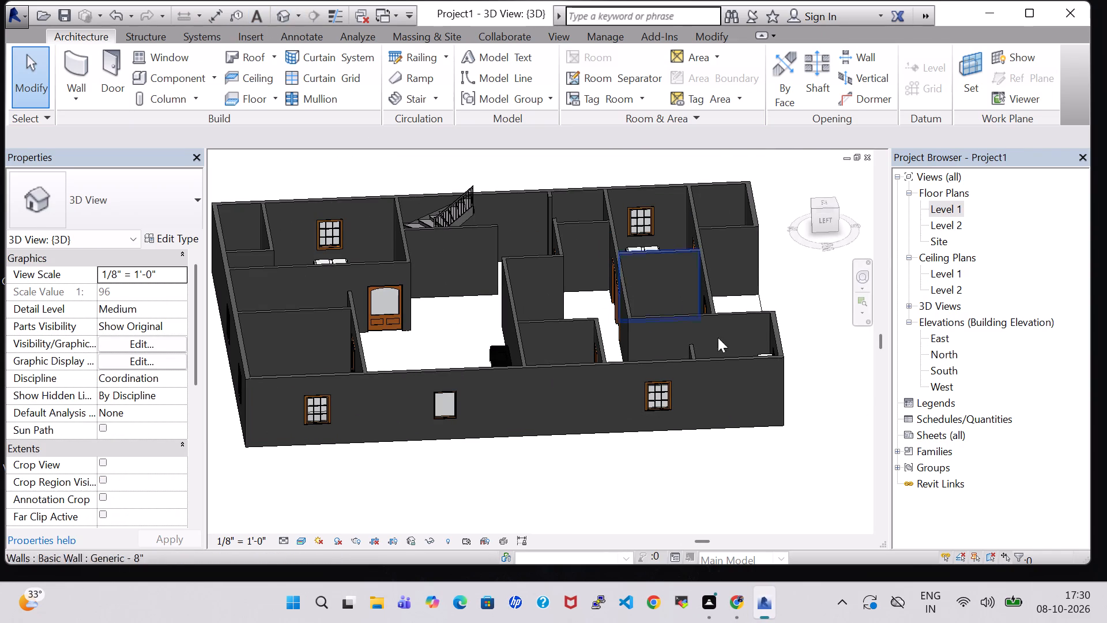
middle_click_drag(730, 463, 534, 517, "shift")
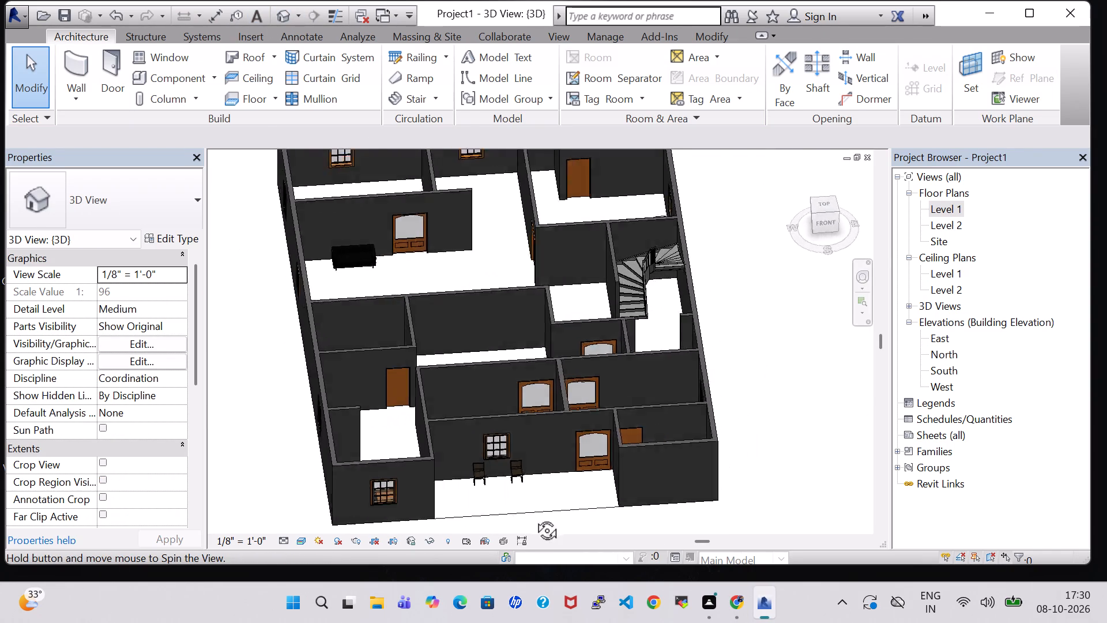
middle_click_drag(534, 517, 519, 559, "shift")
middle_click_drag(462, 352, 400, 346, "shift")
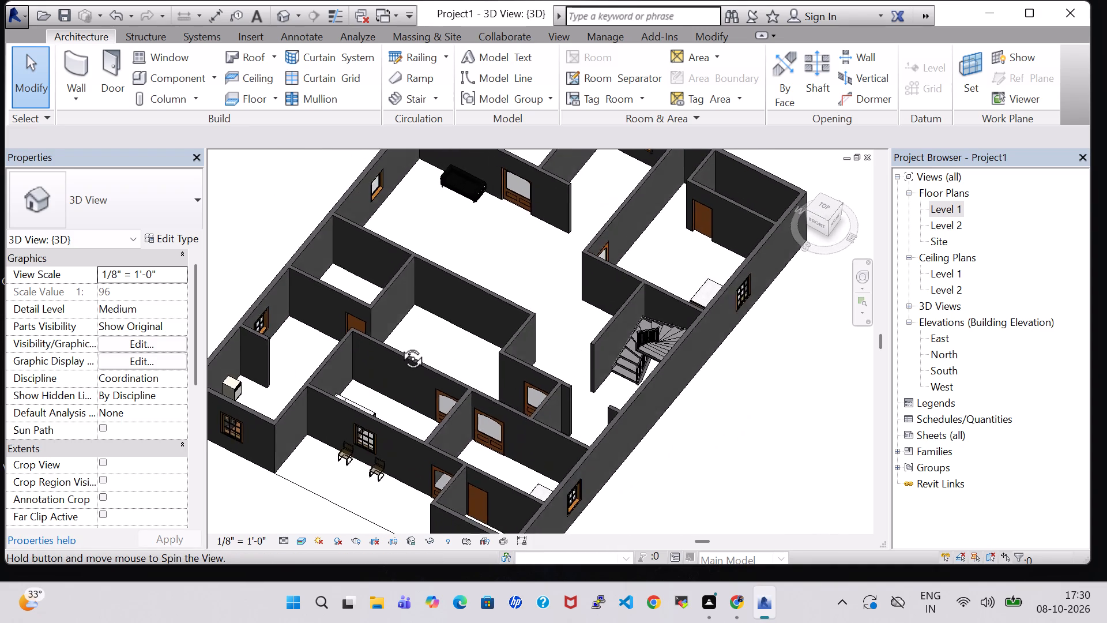
middle_click_drag(400, 346, 395, 344, "shift")
middle_click_drag(446, 303, 378, 228, "shift")
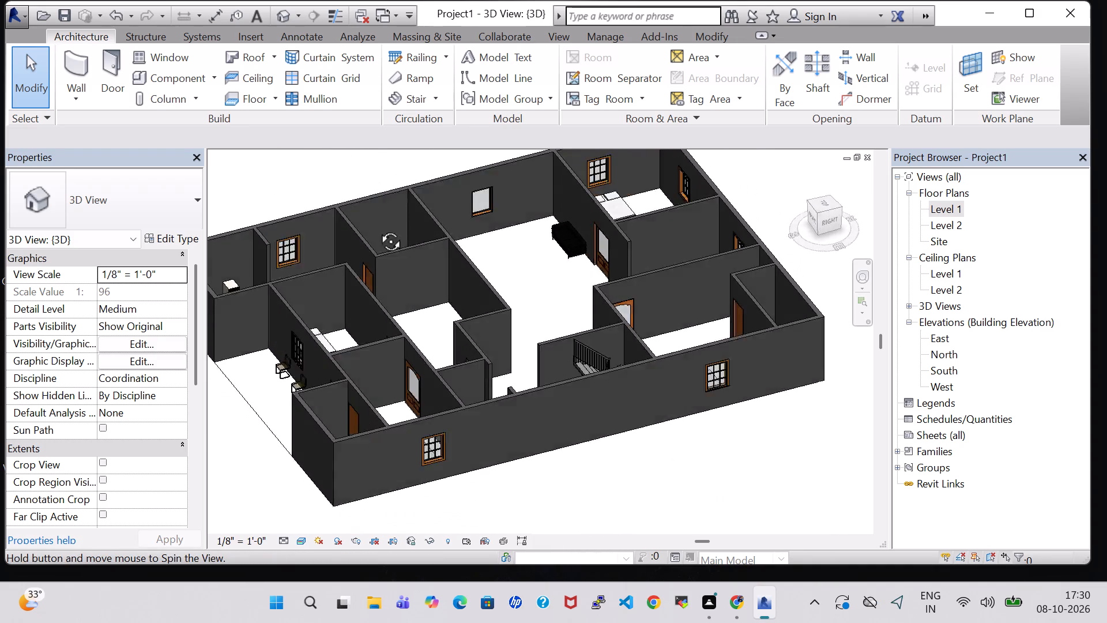
middle_click_drag(378, 228, 315, 298, "shift")
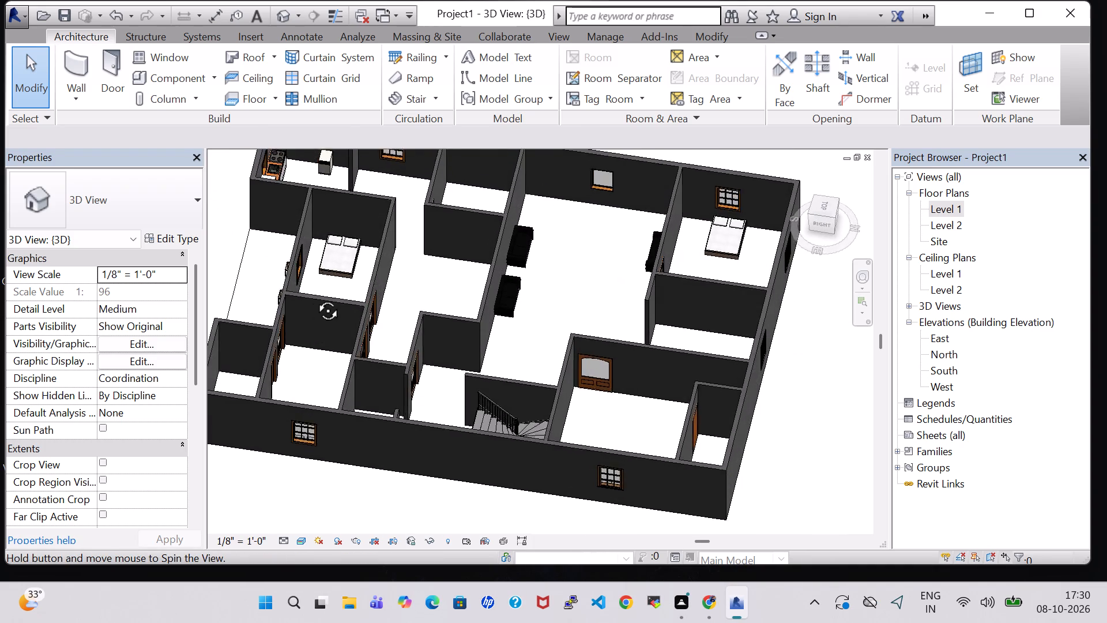
middle_click_drag(315, 298, 337, 291, "shift")
double_click(946, 209)
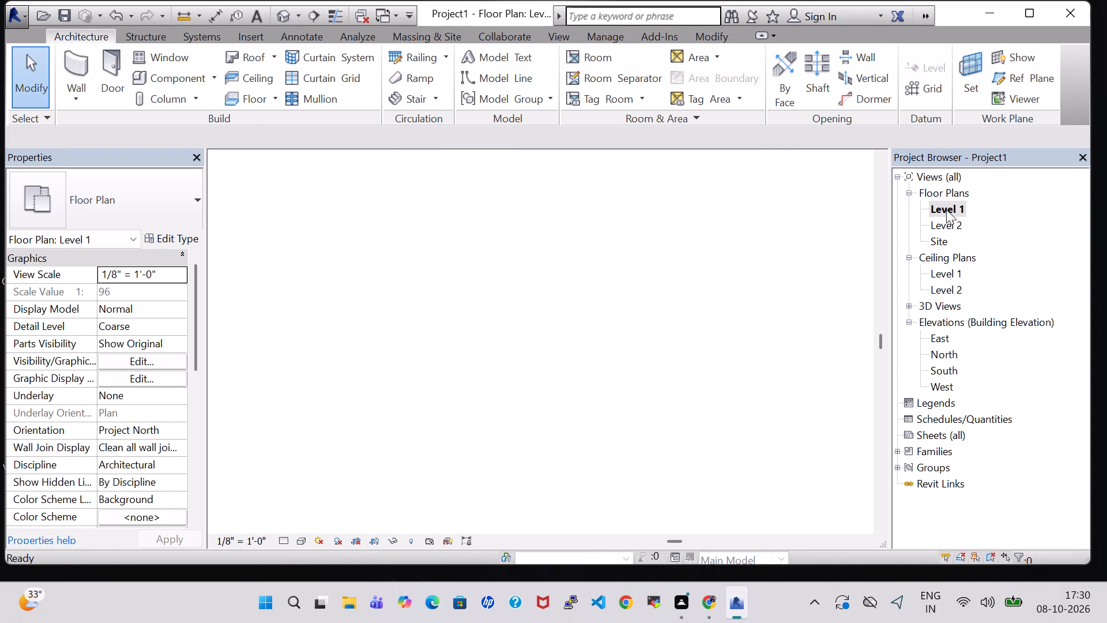
Load Table-Dining Round w Chairs from the Furniture library's Tables folder as a component, using the project's existing shared Chair-Breuer sub-component.
left_click(172, 77)
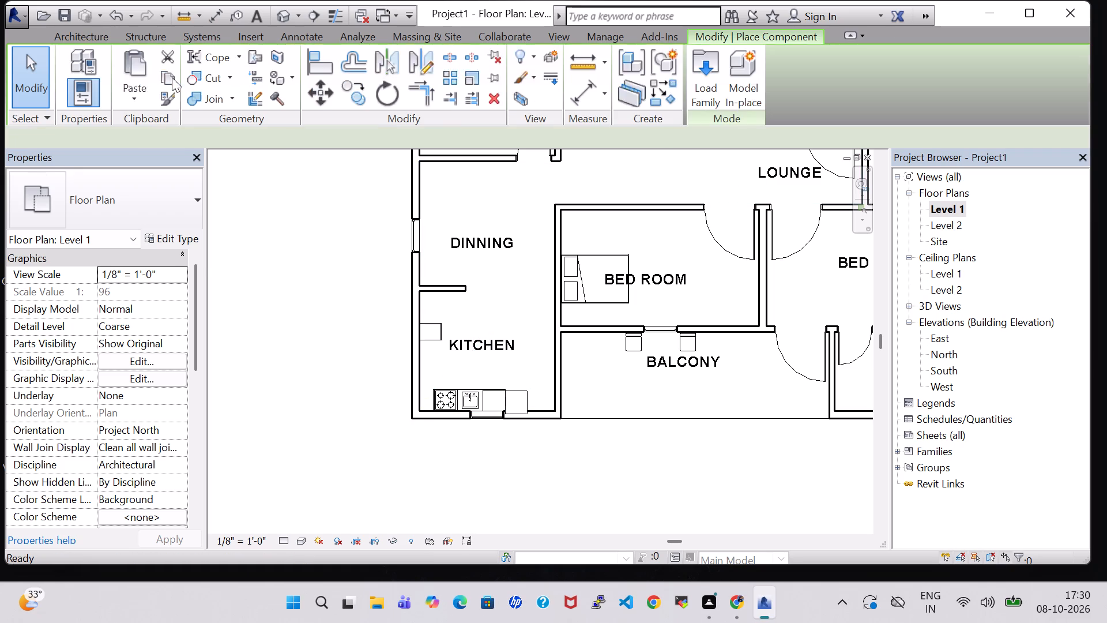
left_click(696, 94)
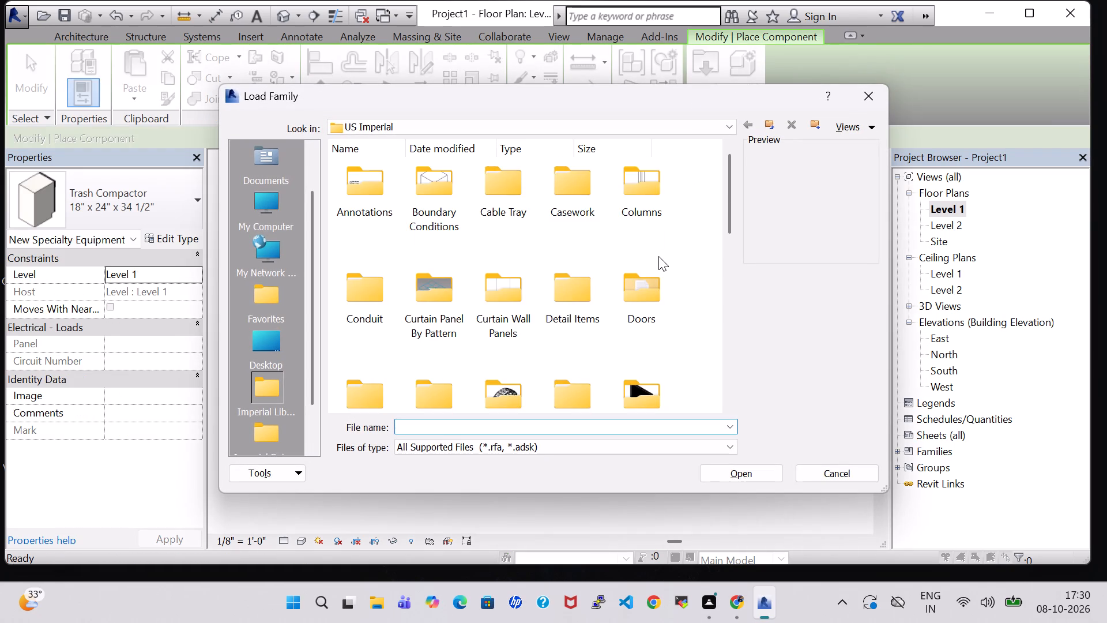
scroll(658, 256, "down", 2)
scroll(658, 256, "up", 2)
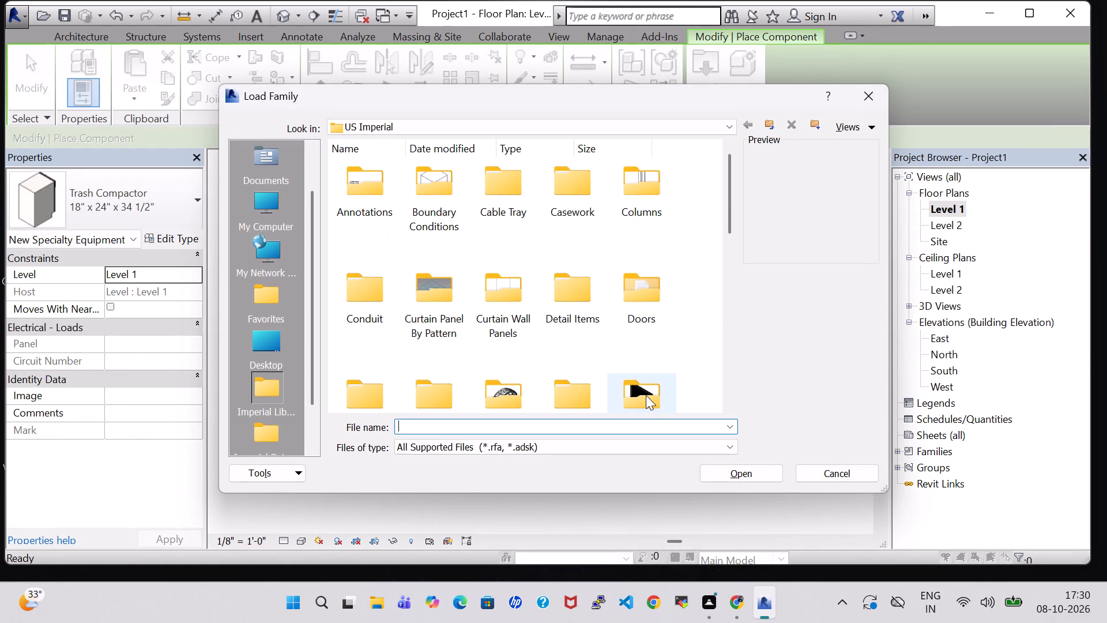
double_click(646, 395)
triple_click(421, 196)
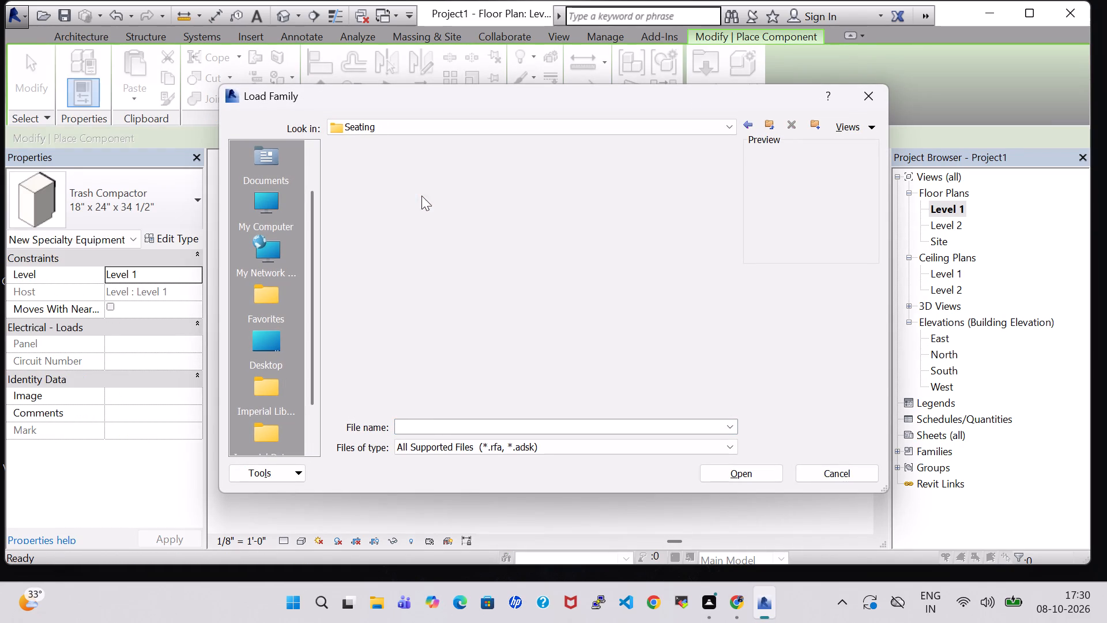
left_click(421, 196)
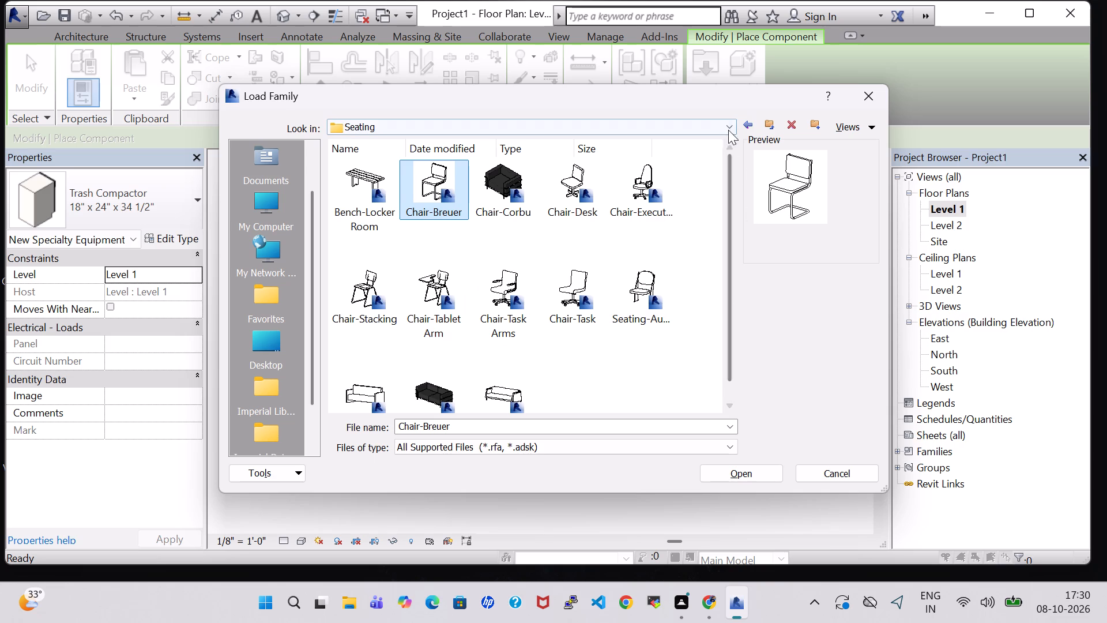
scroll(475, 376, "down", 1)
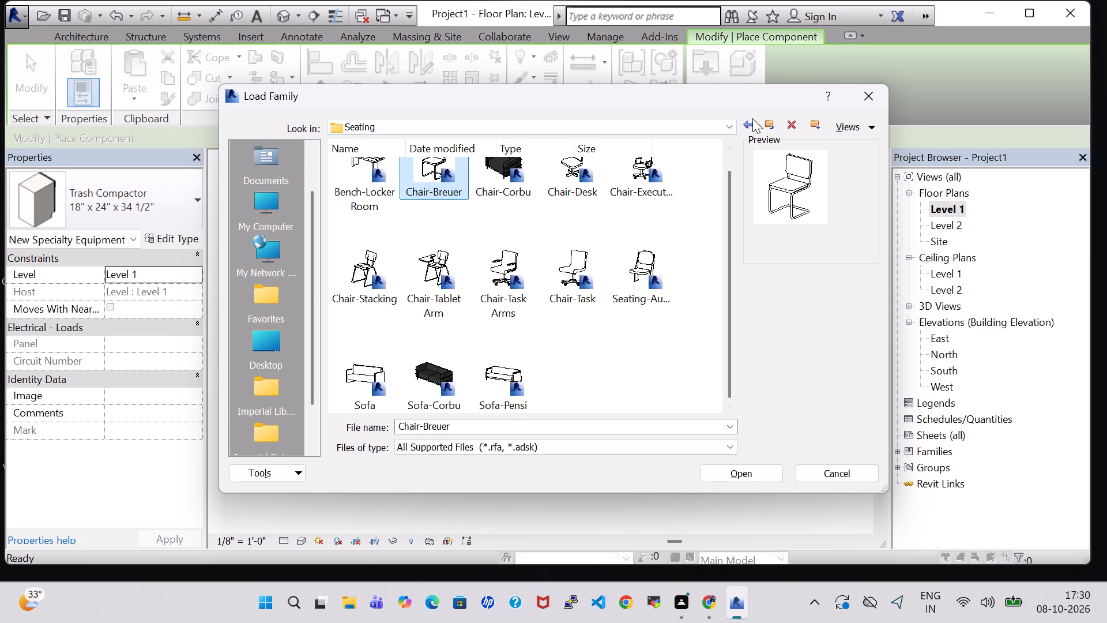
left_click(744, 129)
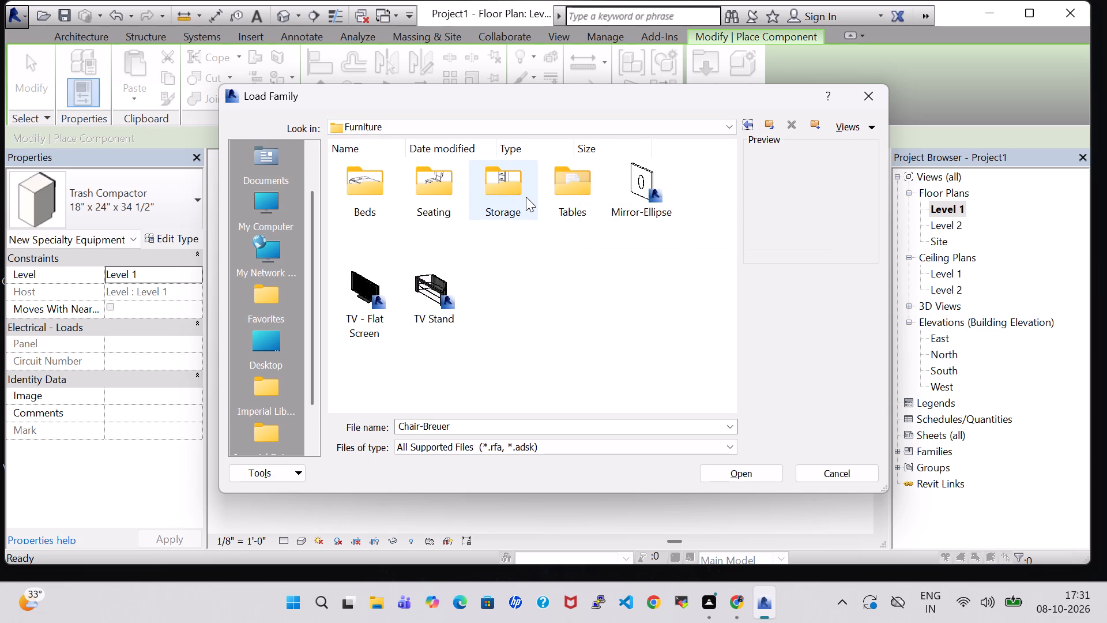
double_click(406, 192)
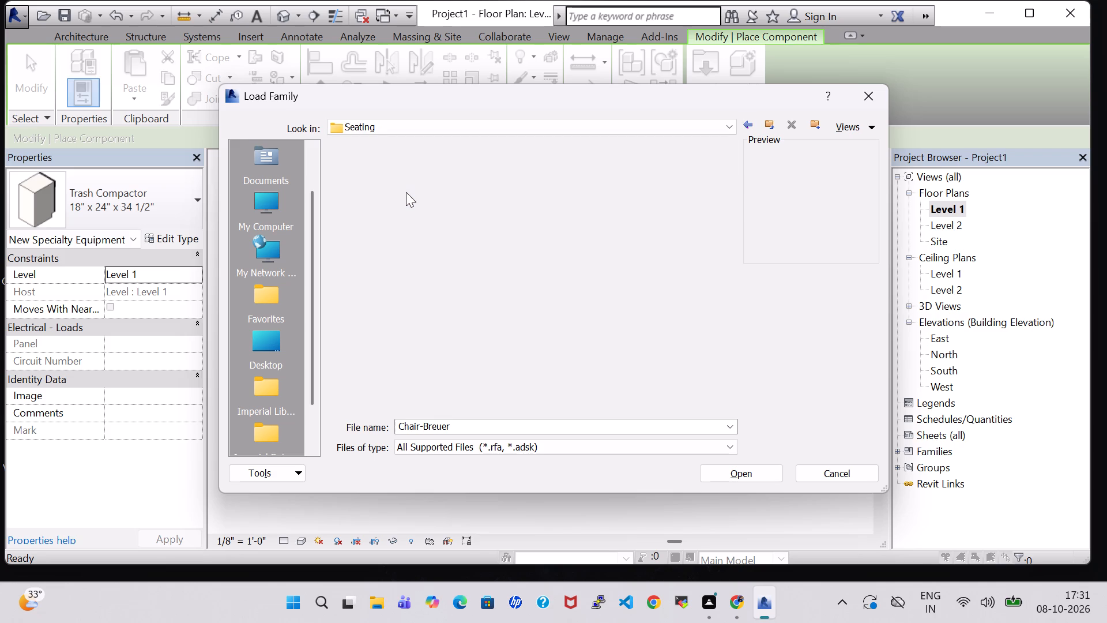
scroll(455, 237, "down", 2)
scroll(455, 237, "up", 2)
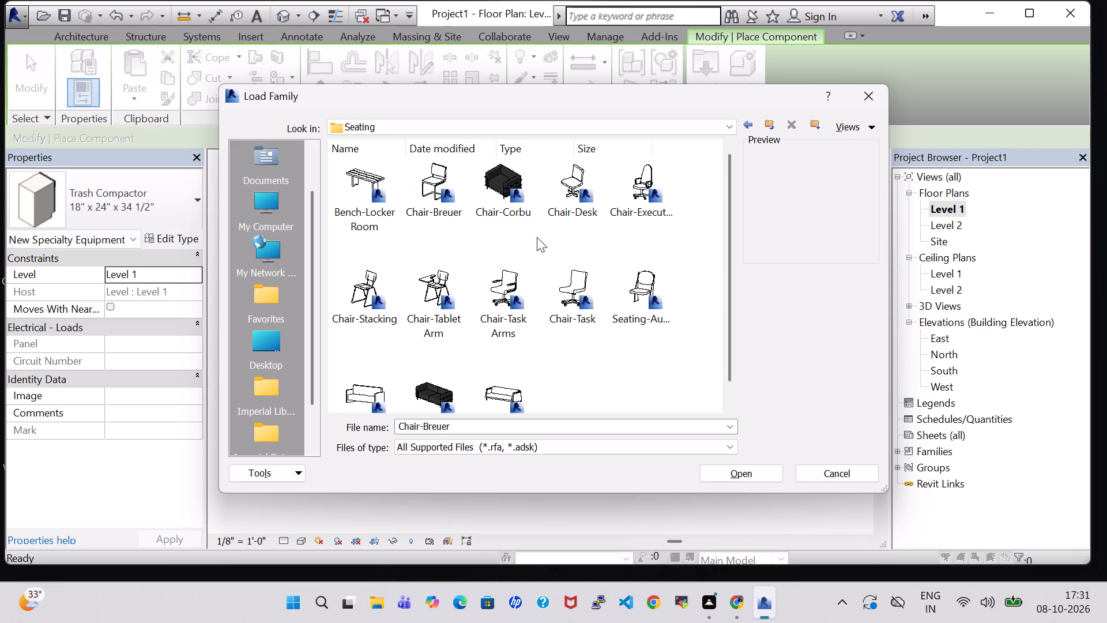
left_click(751, 125)
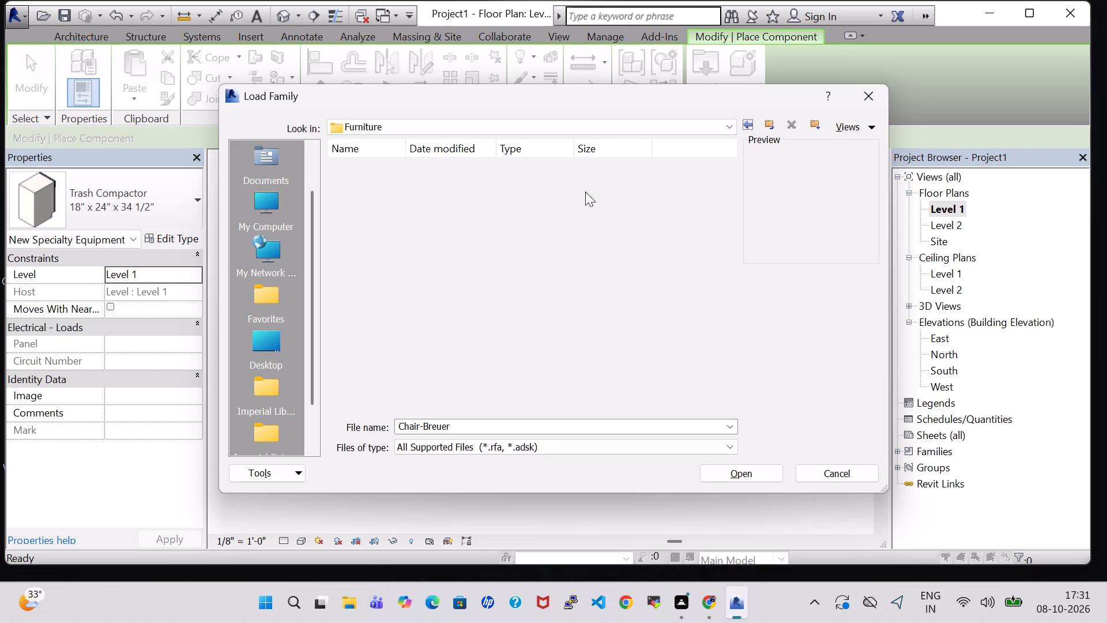
double_click(568, 201)
left_click(571, 198)
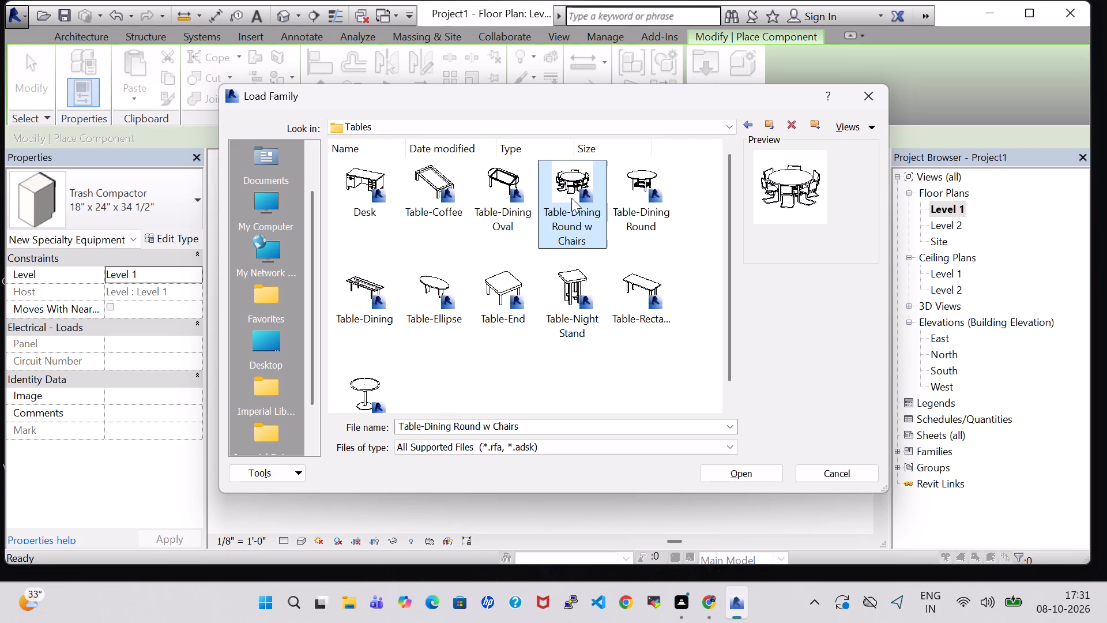
left_click(749, 475)
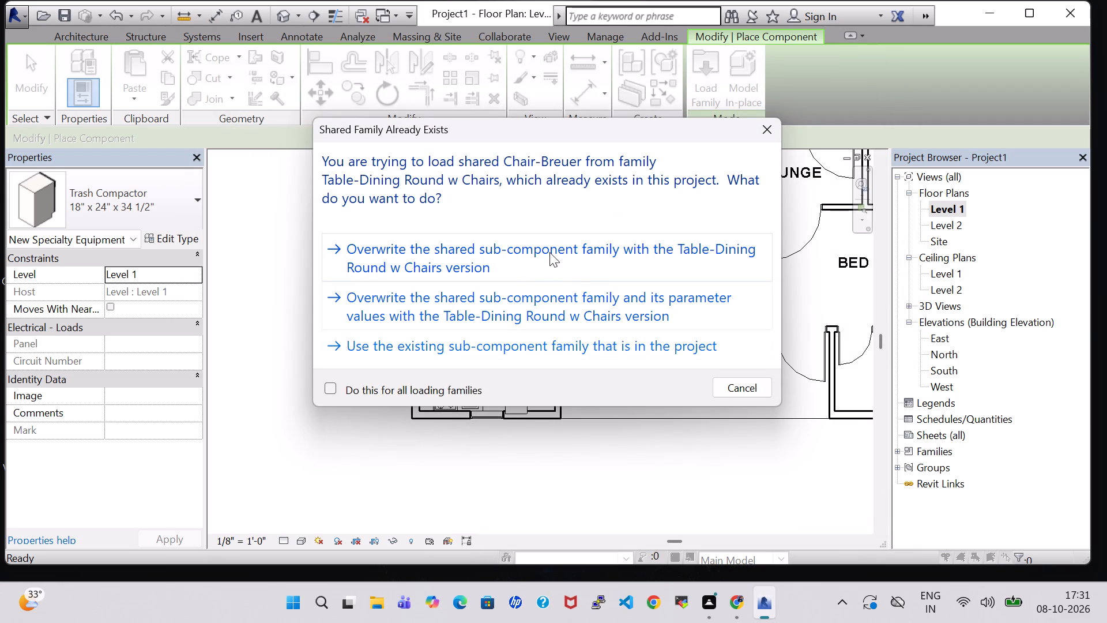
left_click(545, 348)
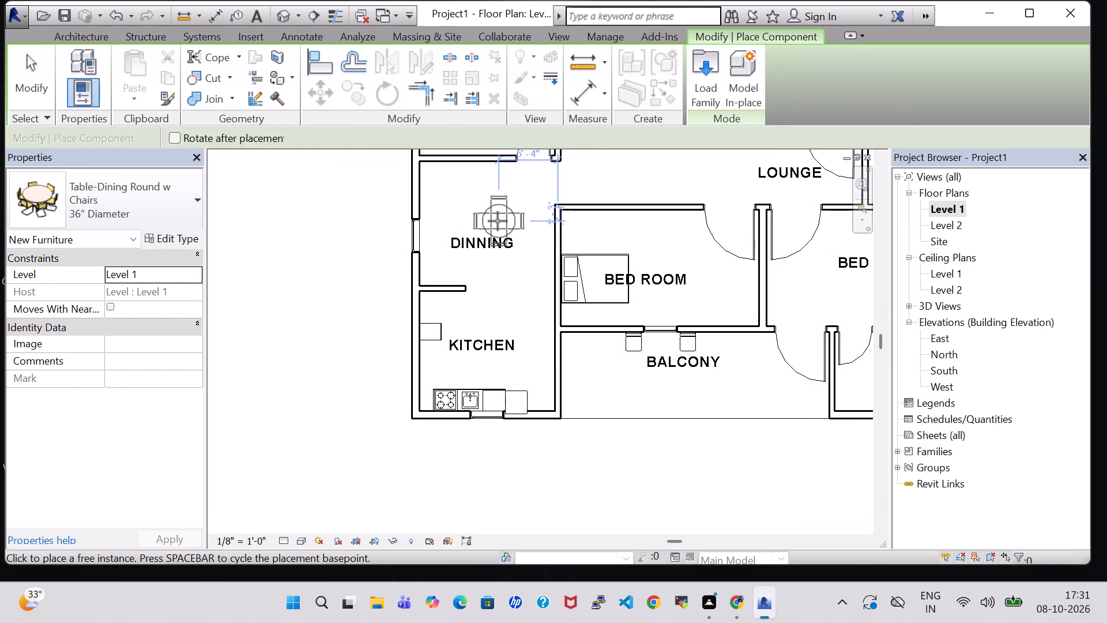
Place the 36" Diameter round dining table with chairs in the dining room, about 6'-3" from the bedroom-side wall.
left_click(489, 220)
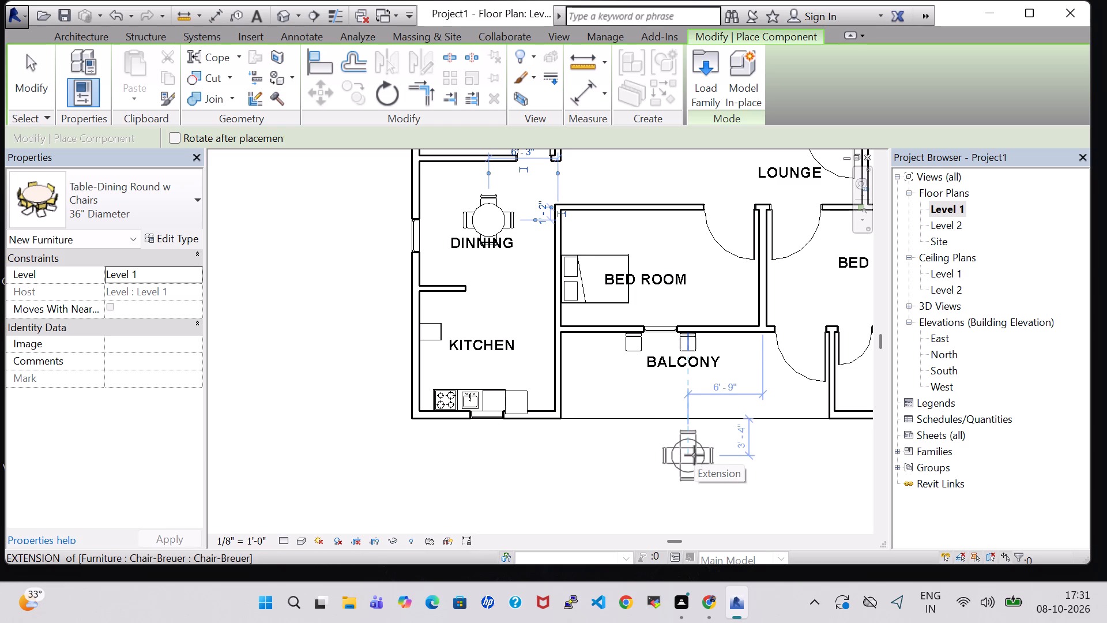
key("Escape")
key("Escape")
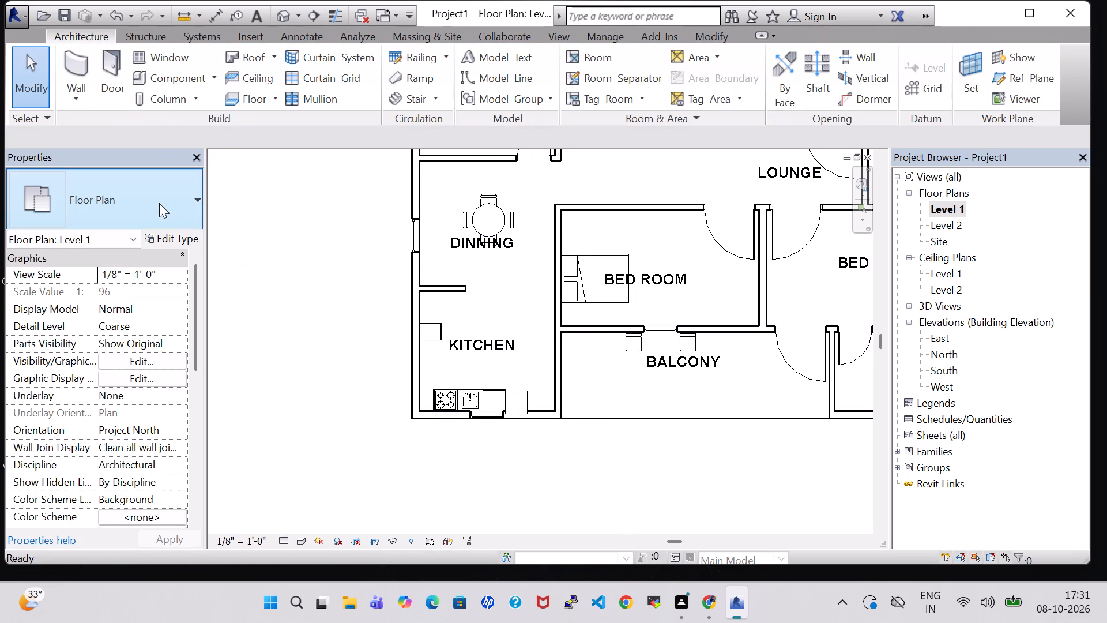
left_click(465, 210)
left_click(99, 187)
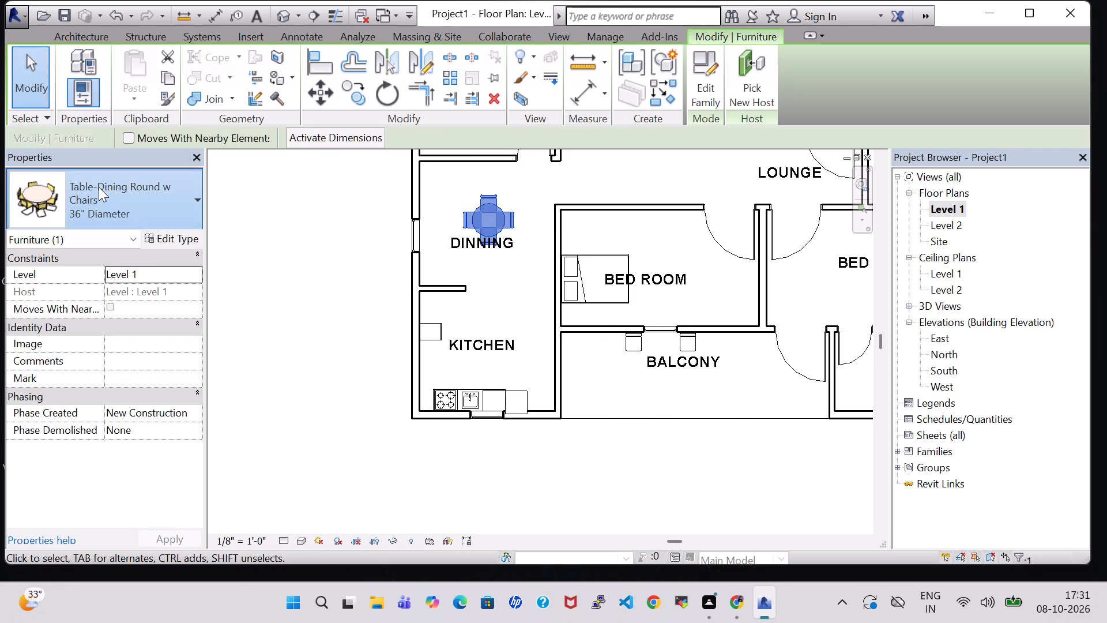
left_click(262, 311)
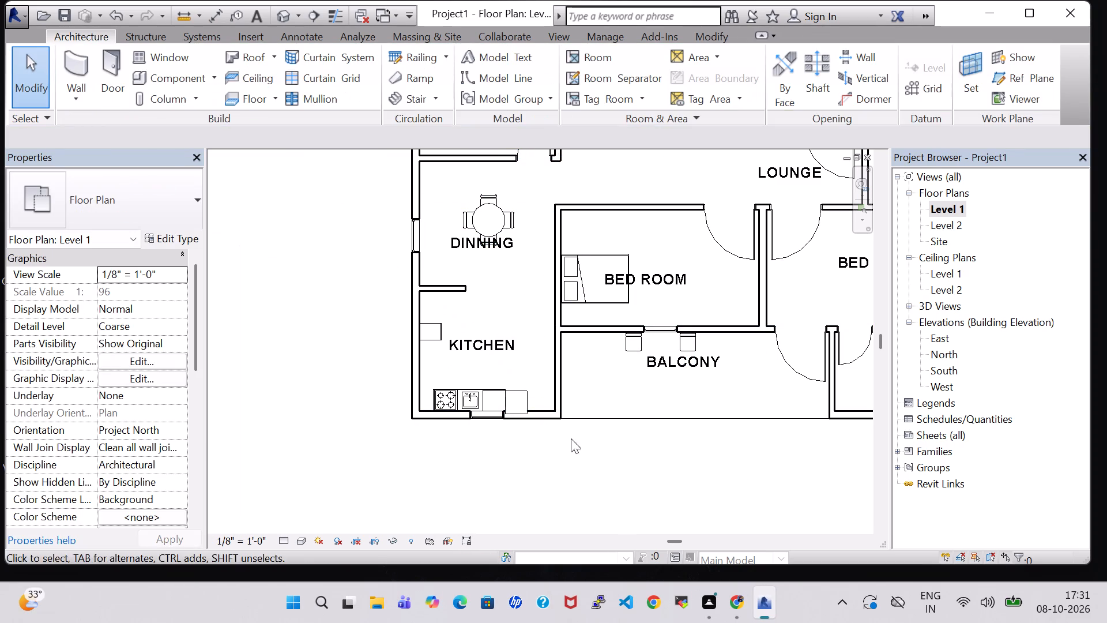
Nudge the DINNING room tag four increments toward the kitchen, clear of the dining table and chairs.
left_click(504, 250)
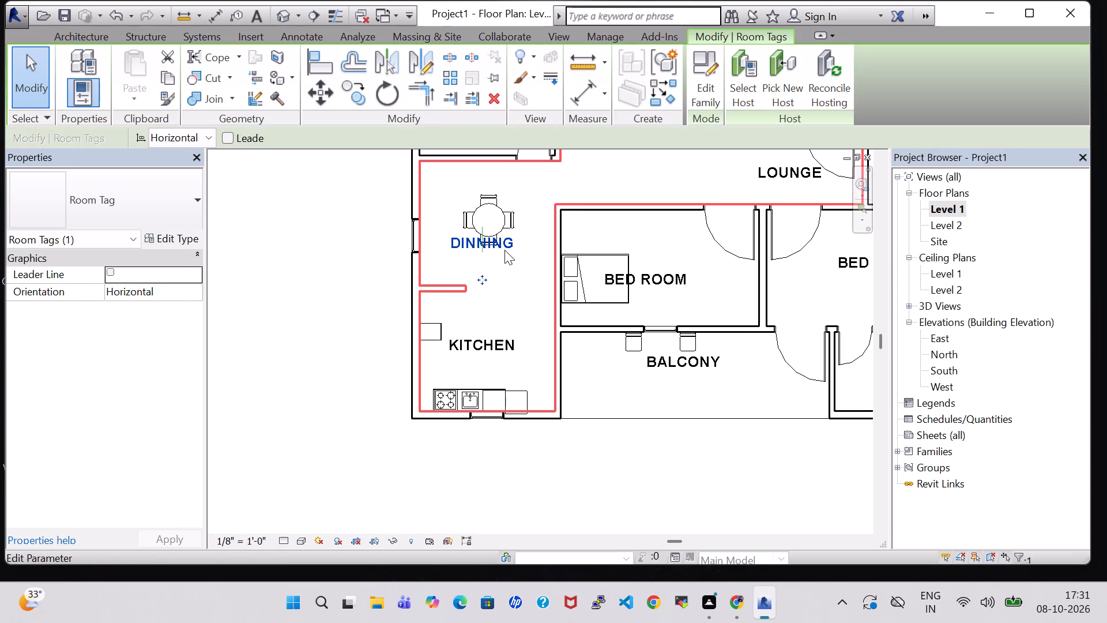
key("Down")
key("Down")
key("Down")
key("Down")
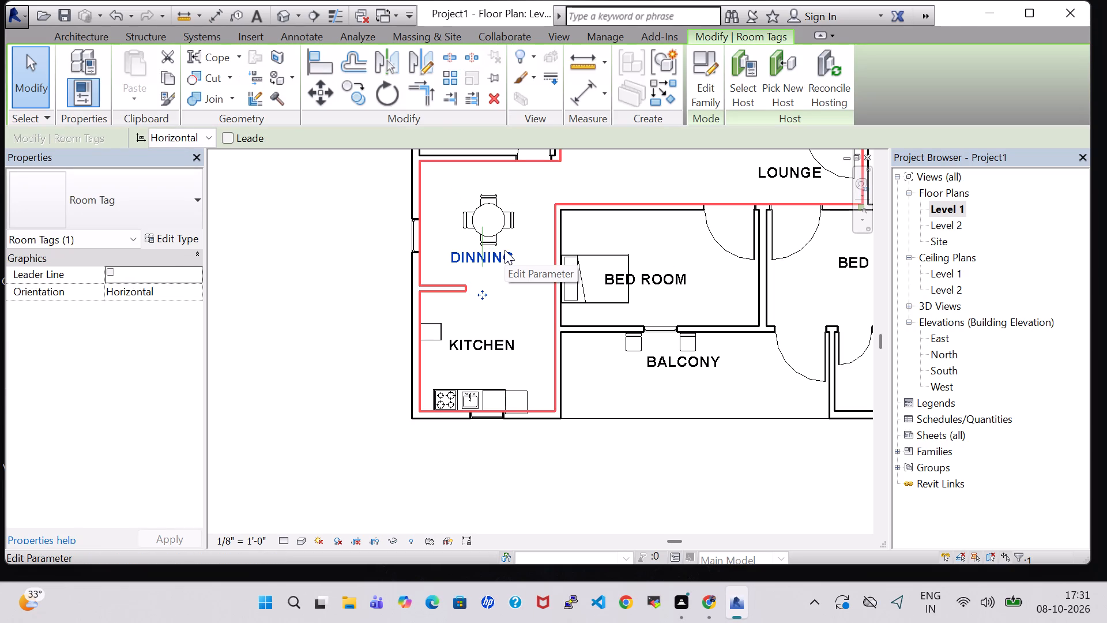
left_click(688, 483)
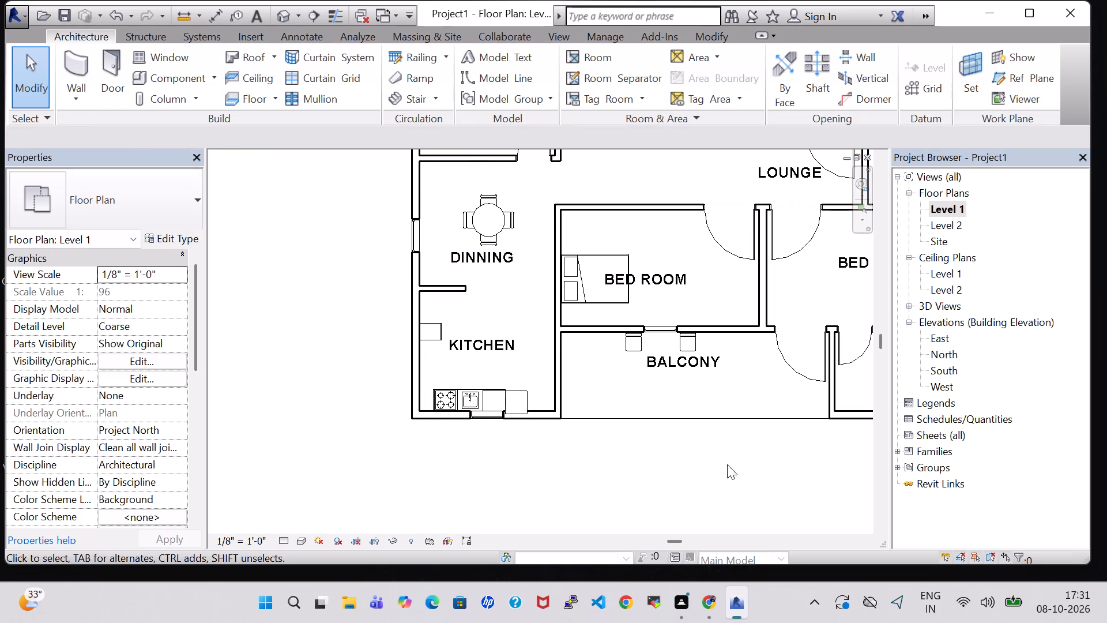
Load the Sink Vanity-Round family as a component from the Plumbing library's Architectural, Fixtures, Sinks folder.
scroll(732, 463, "up", 1)
middle_click_drag(732, 463, 668, 496)
scroll(668, 496, "down", 1)
middle_click_drag(668, 496, 660, 496)
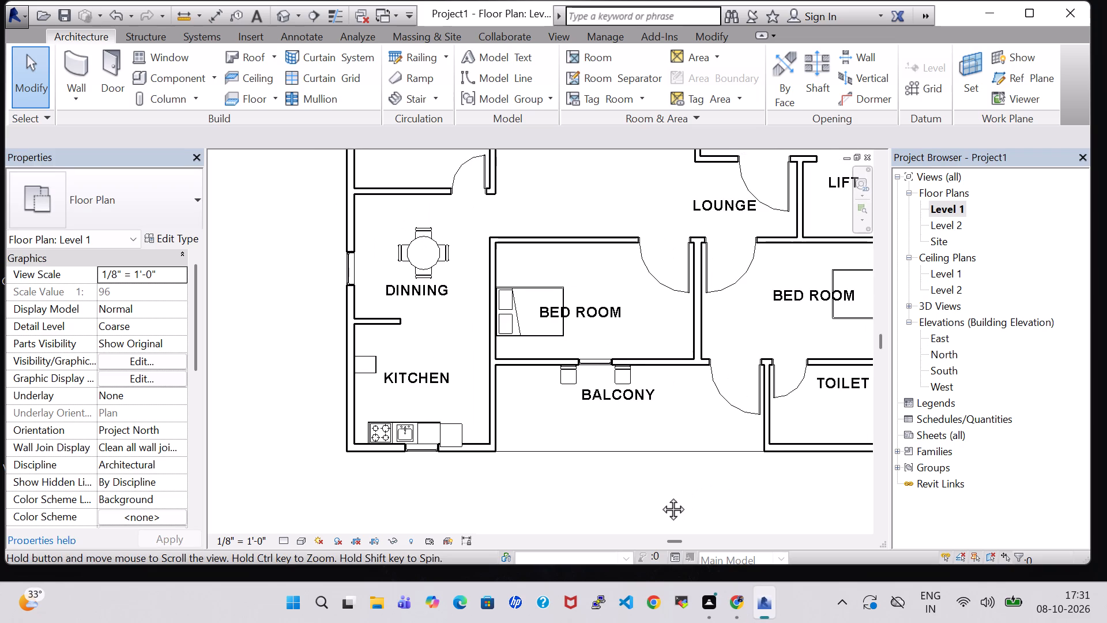
middle_click_drag(660, 496, 635, 498)
scroll(635, 498, "down", 1)
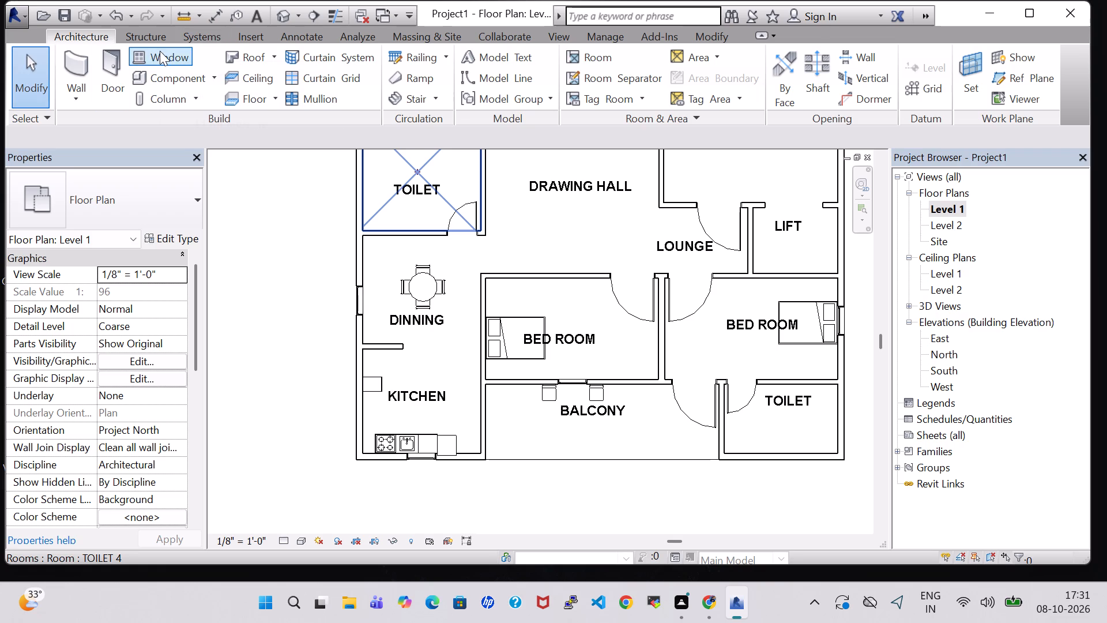
left_click(173, 81)
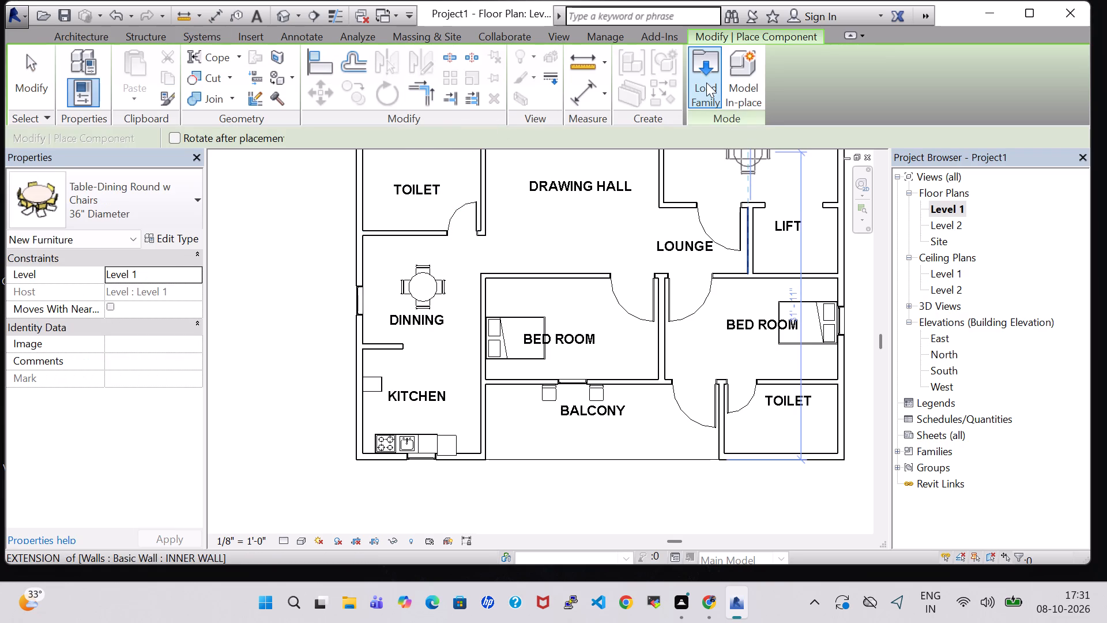
left_click(704, 105)
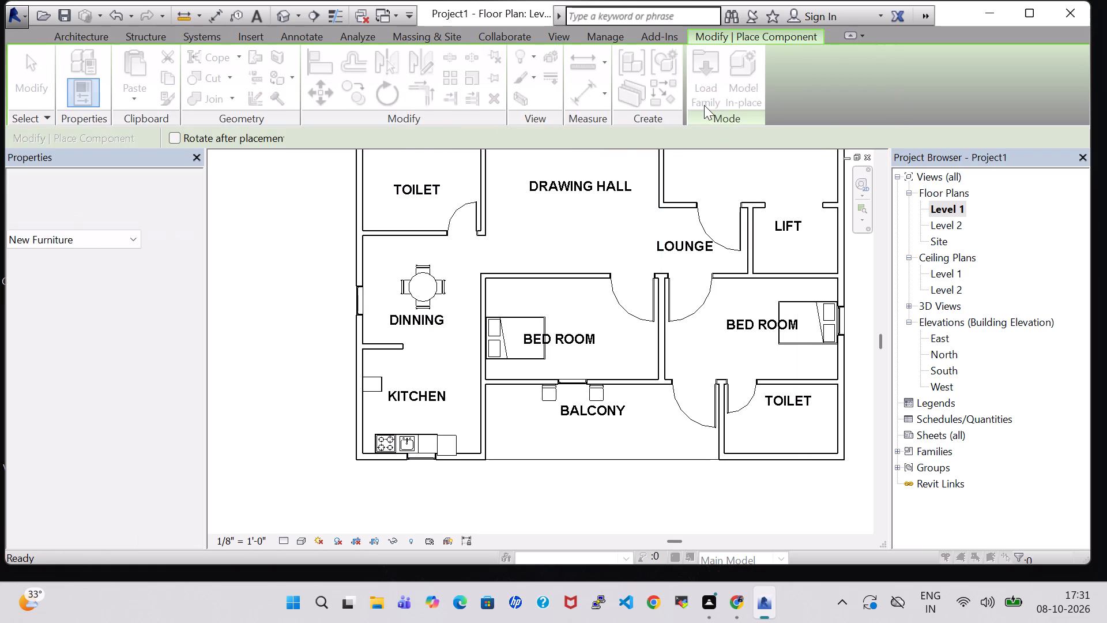
scroll(680, 197, "down", 2)
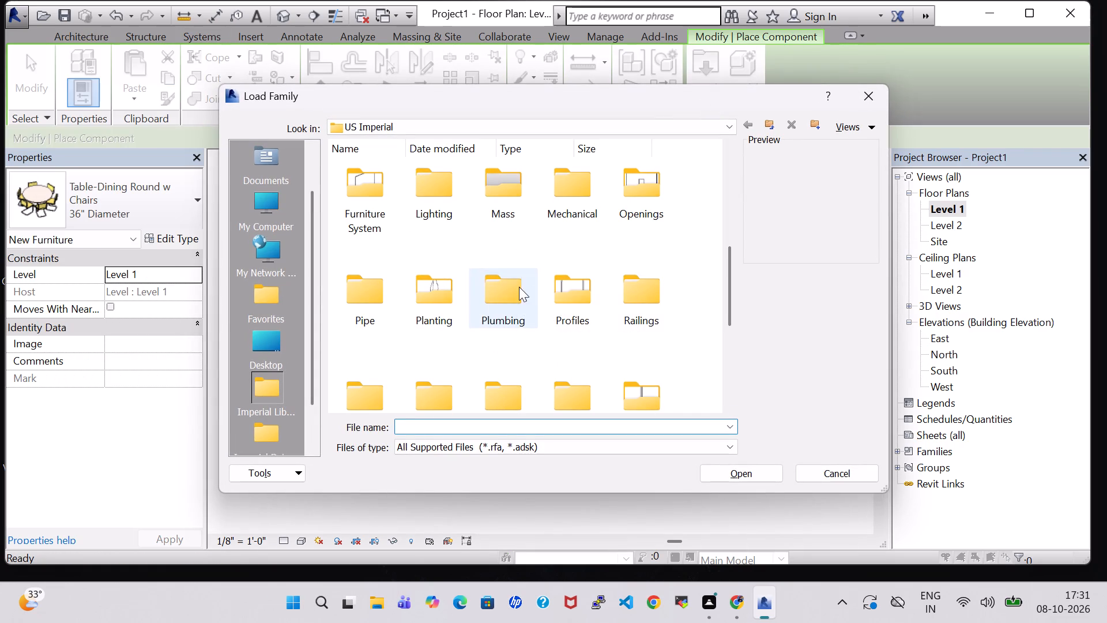
double_click(534, 290)
double_click(359, 209)
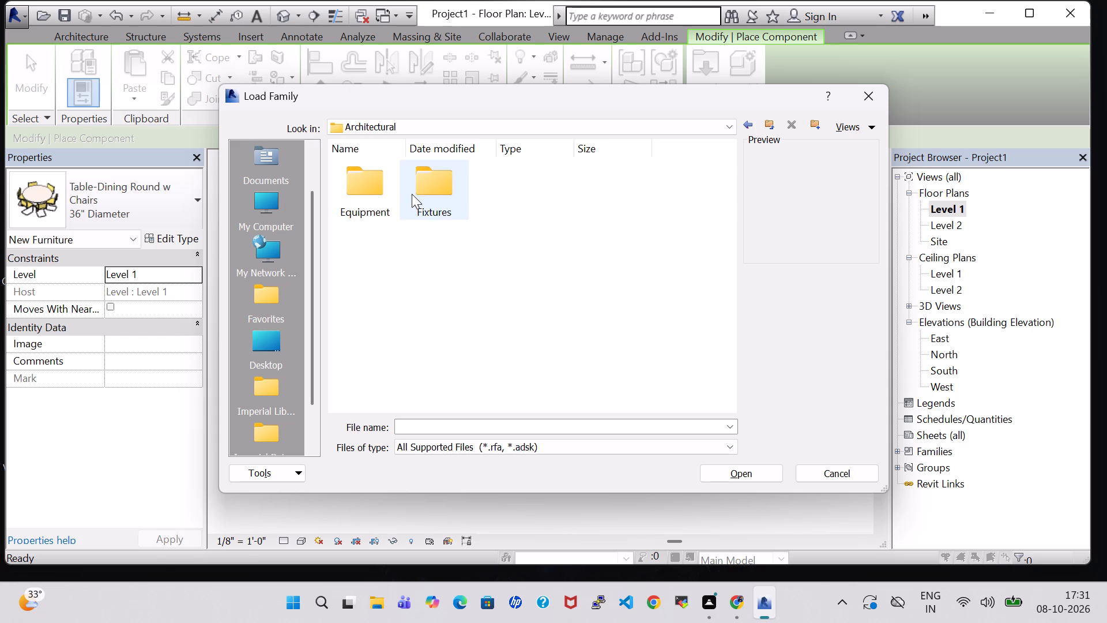
double_click(449, 199)
double_click(661, 203)
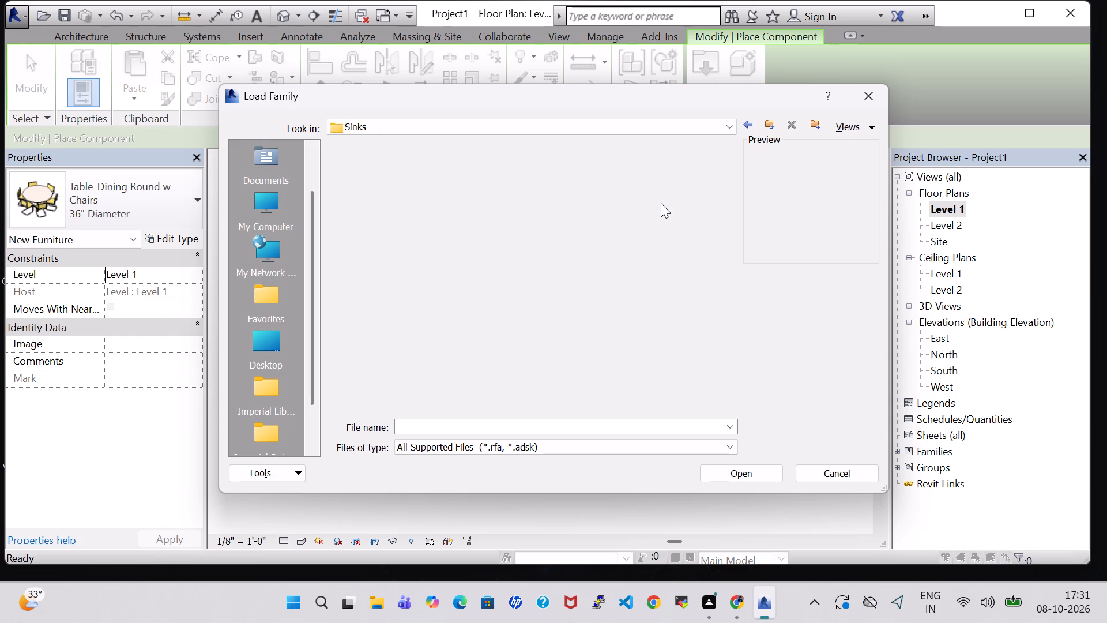
left_click(636, 209)
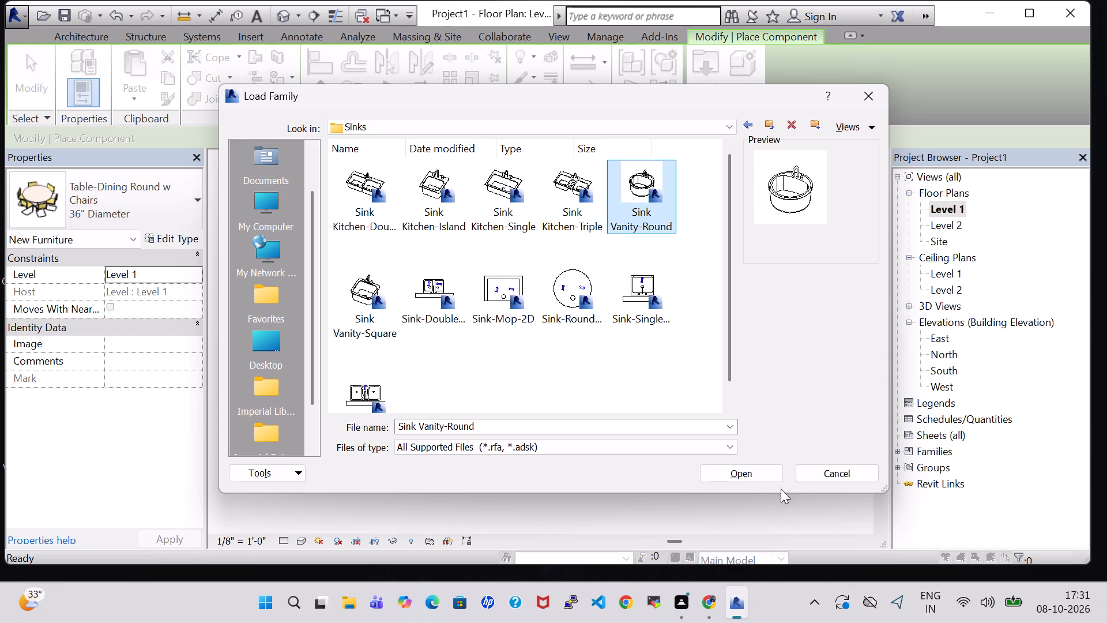
left_click(766, 471)
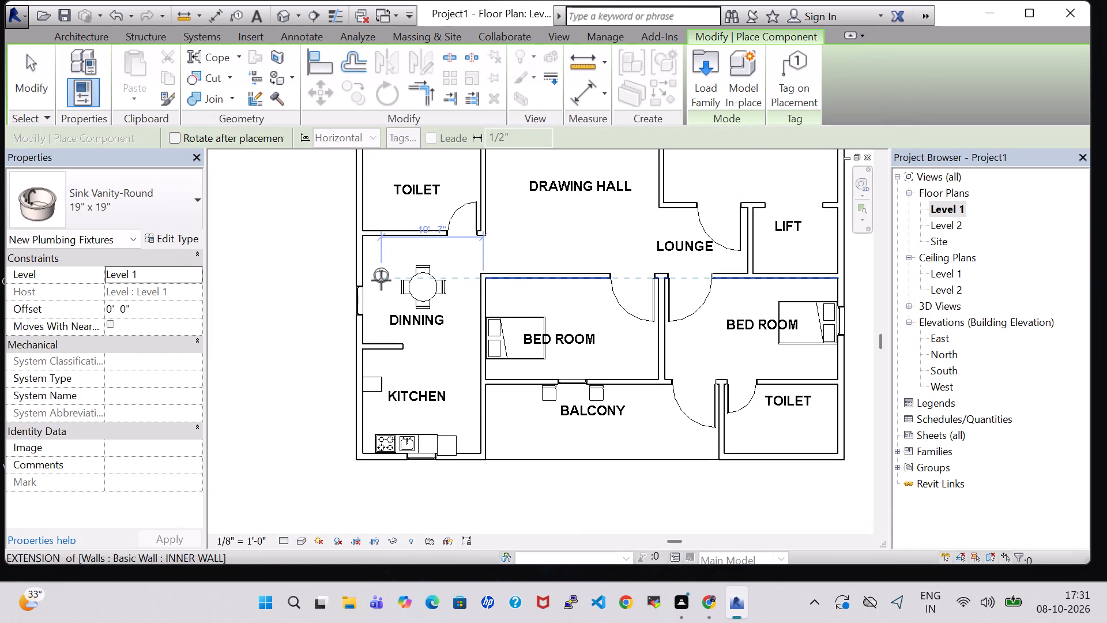
Place the 19" x 19" round vanity sink, rotated, in the dining room corner between the outer wall and kitchen partition.
key("space")
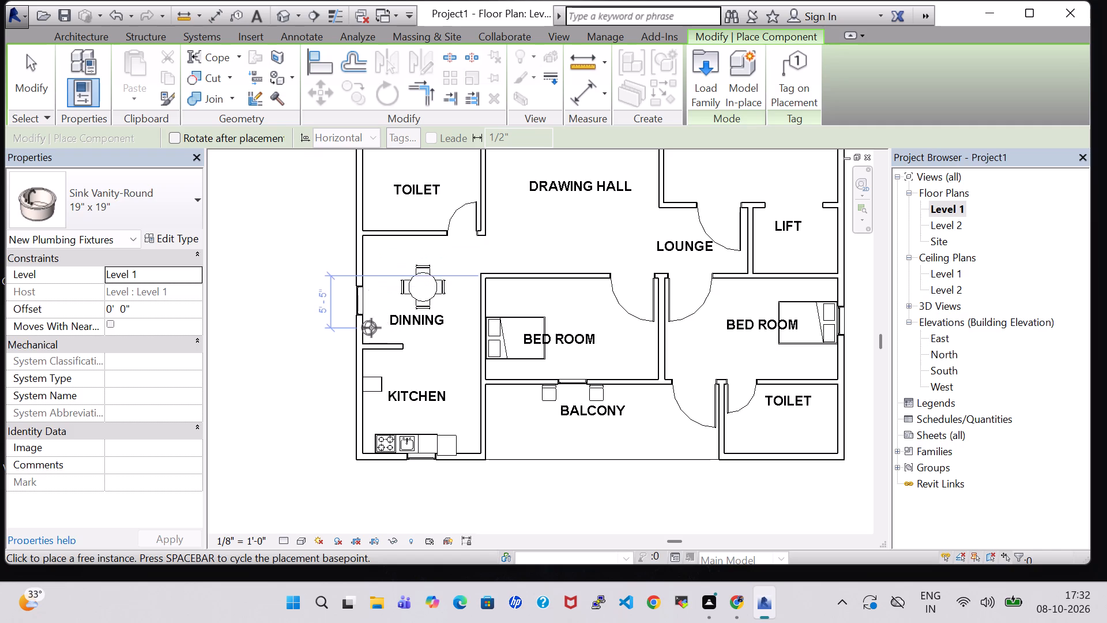
scroll(365, 328, "up", 6)
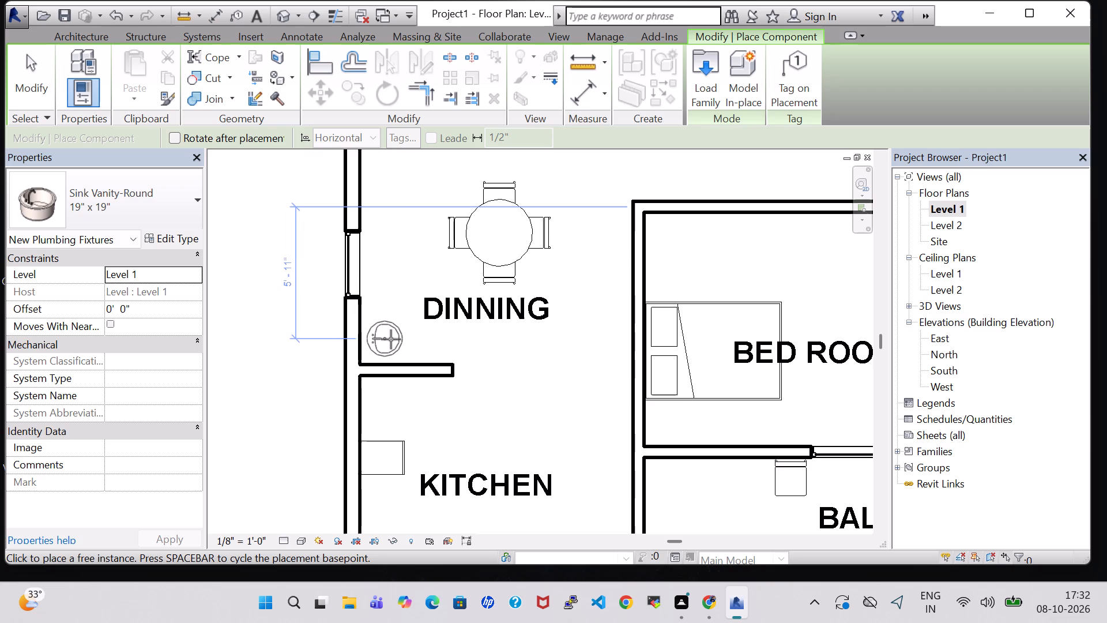
left_click(387, 339)
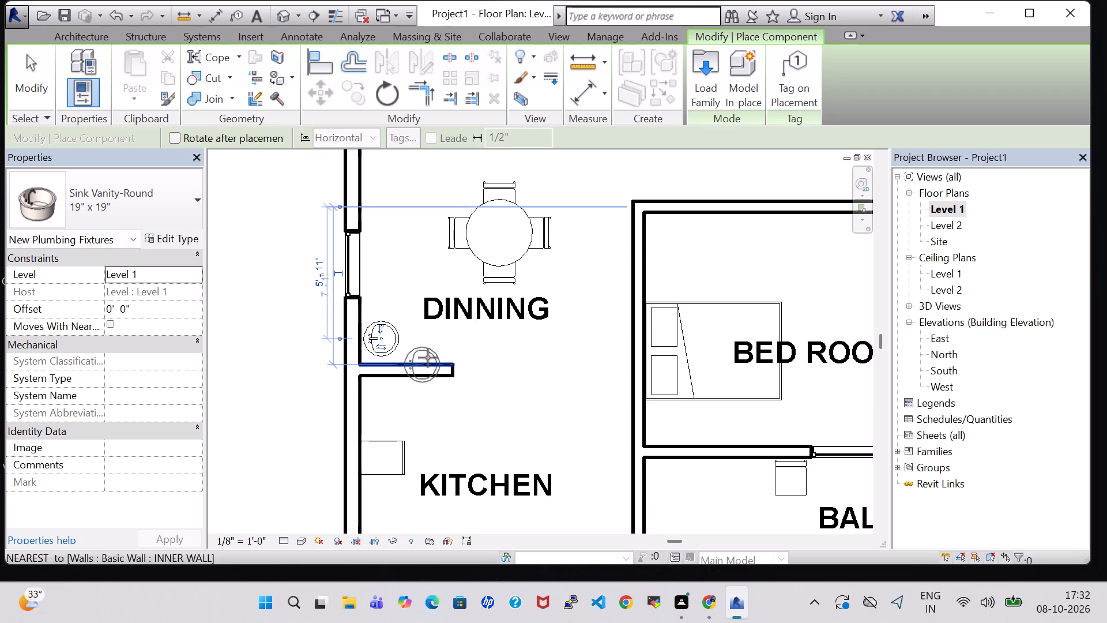
key("Escape")
key("Escape")
Nudge the round vanity sink one increment toward the dining room's outer wall.
left_click(393, 334)
key("Left")
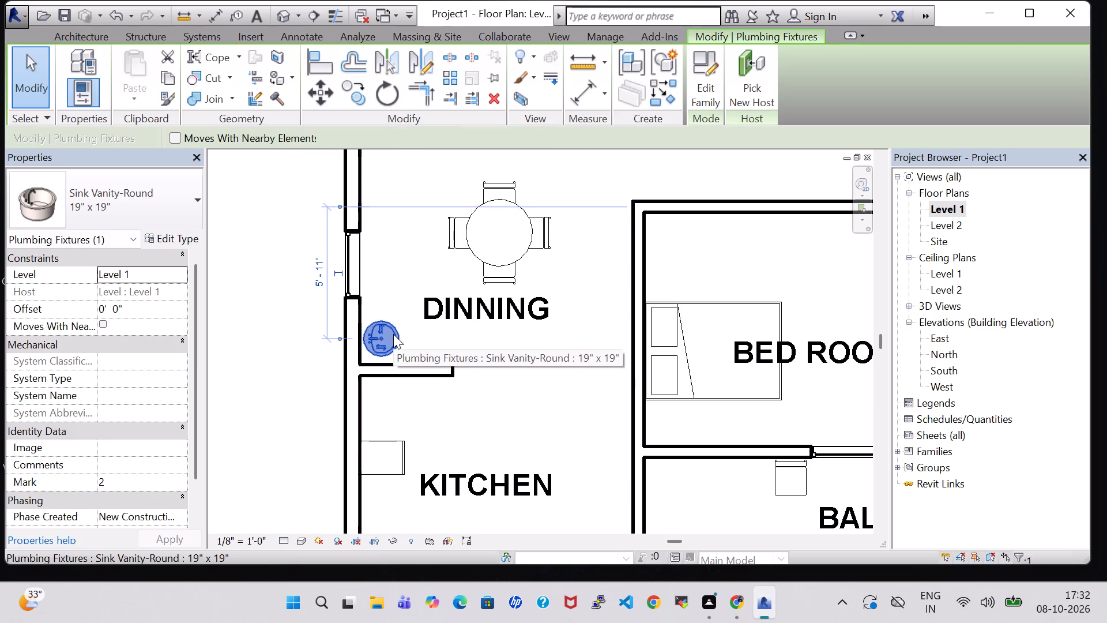
Open the round vanity sink's Offset value for editing.
left_click(111, 307)
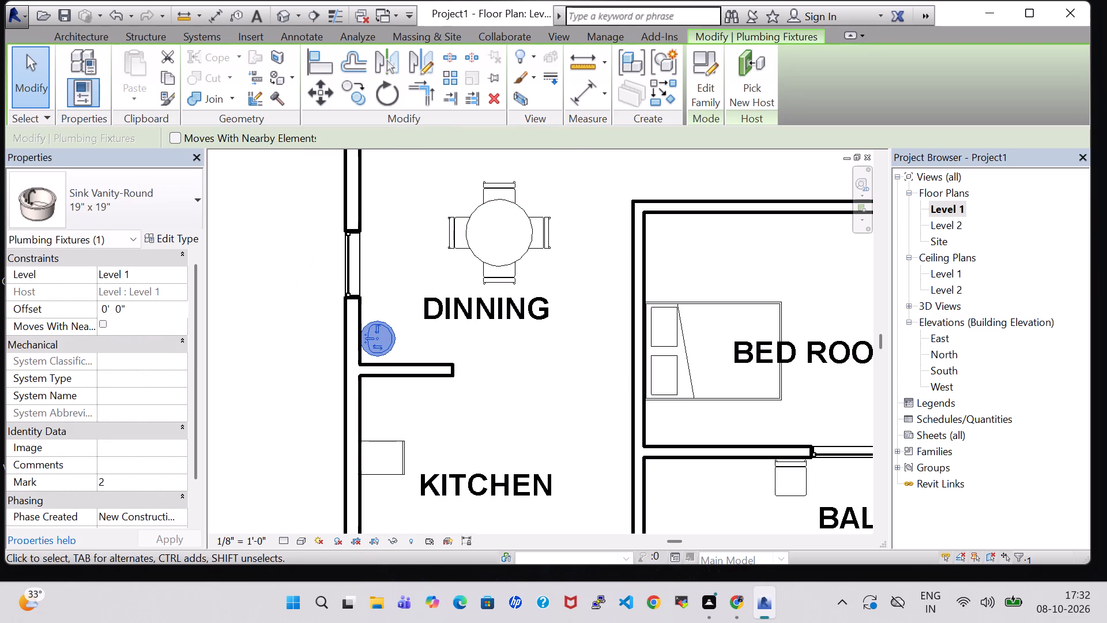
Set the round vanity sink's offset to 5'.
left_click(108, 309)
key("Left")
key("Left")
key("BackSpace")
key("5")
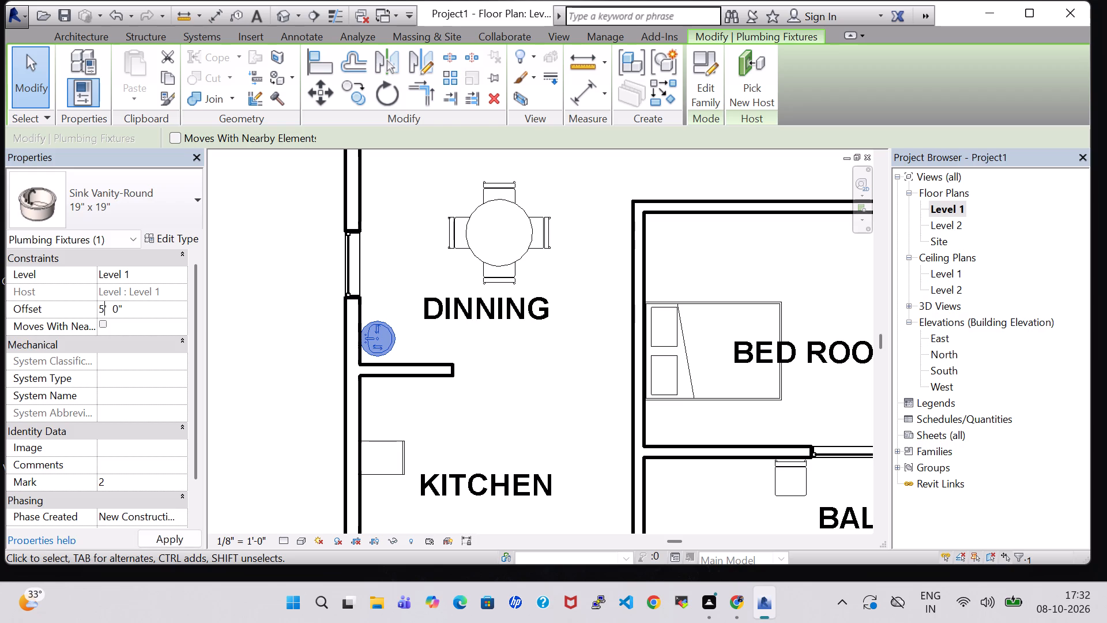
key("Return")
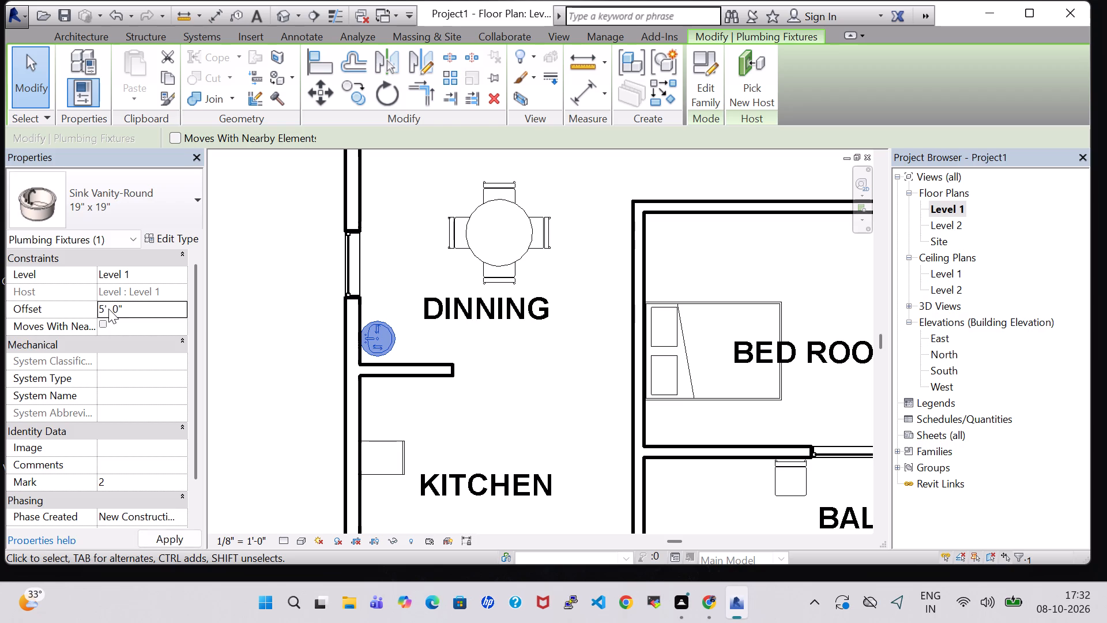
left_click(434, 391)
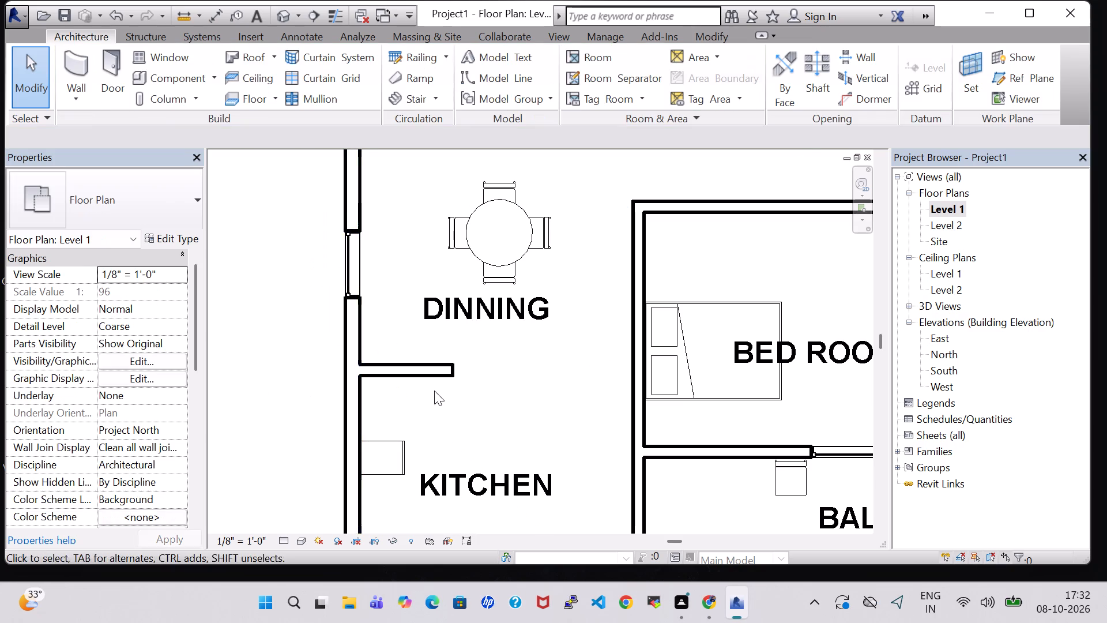
In the 3D view, set the dining room round vanity sink's offset to 3'.
left_click(275, 22)
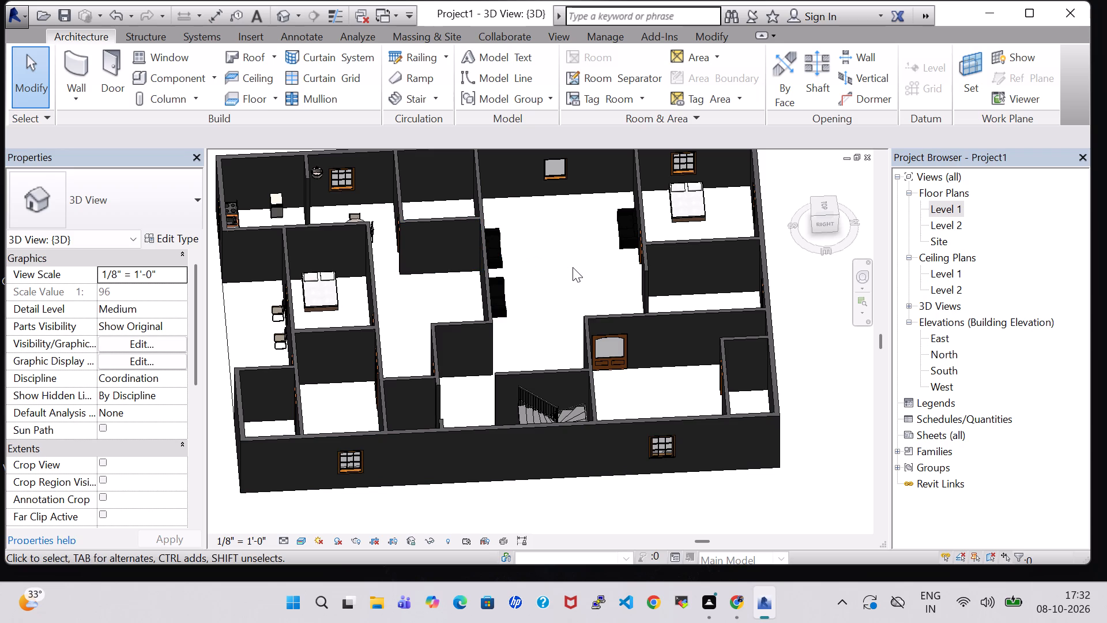
middle_click_drag(573, 231, 534, 186, "shift")
left_click(381, 175)
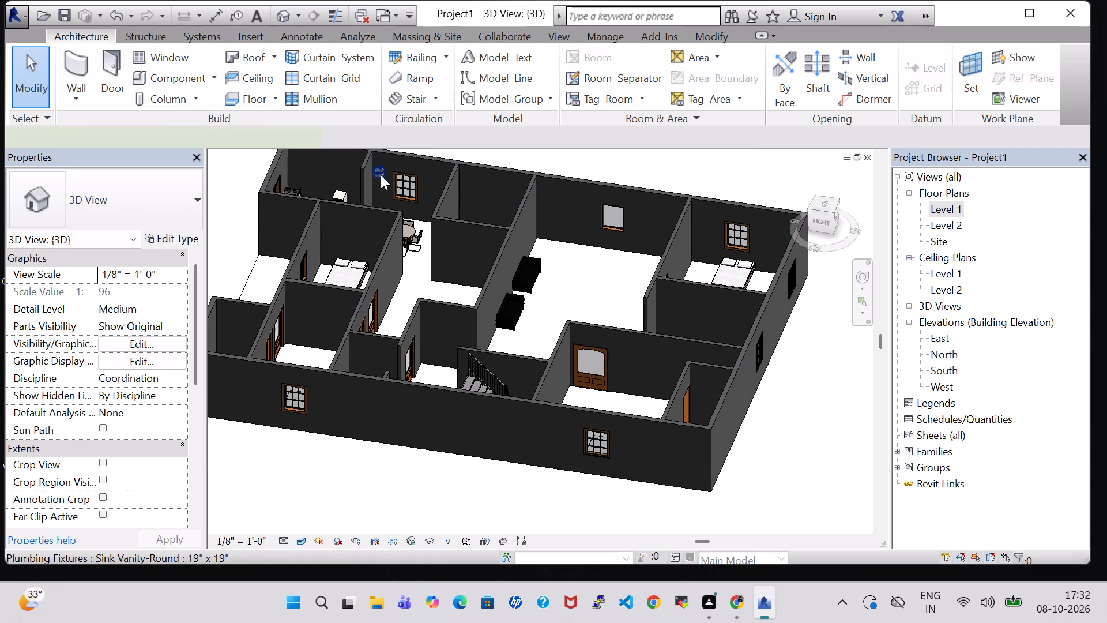
left_click(101, 307)
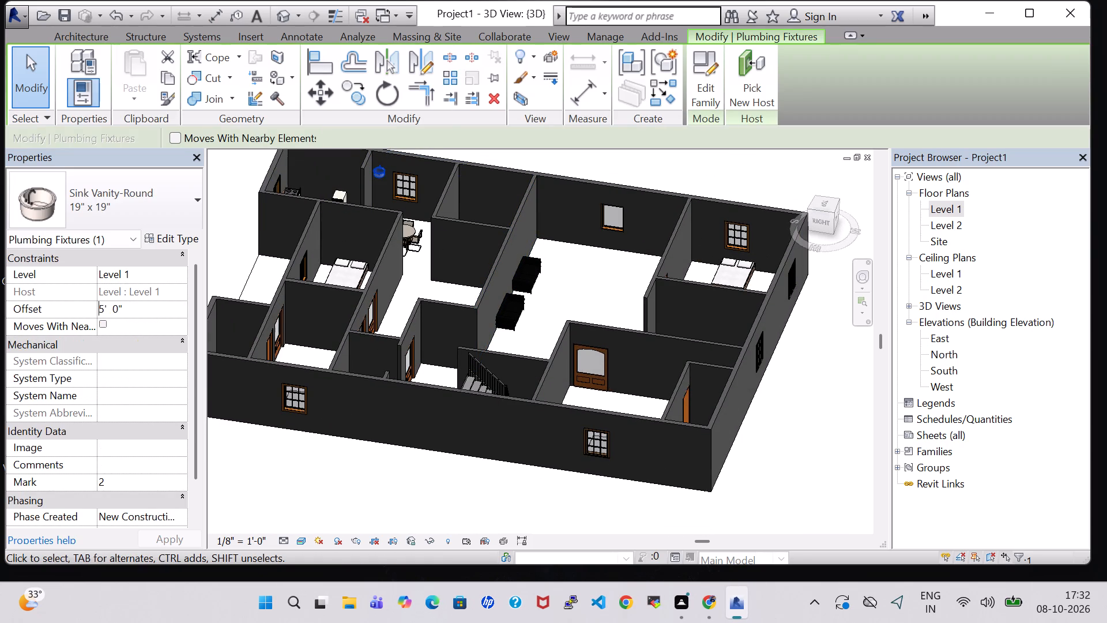
key("Right")
key("BackSpace")
key("3")
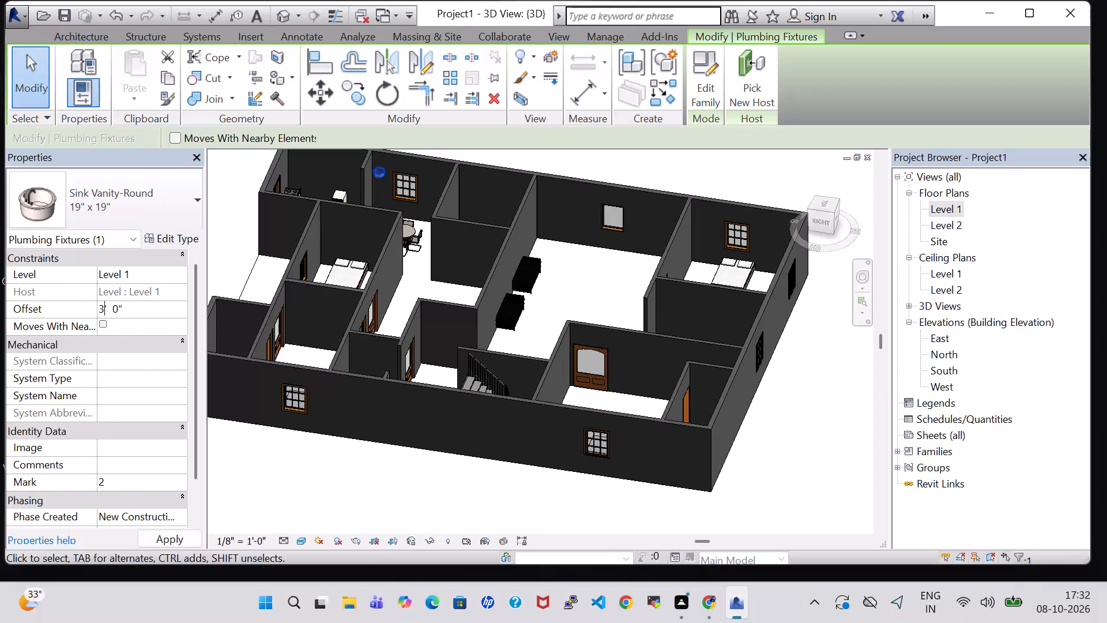
key("Return")
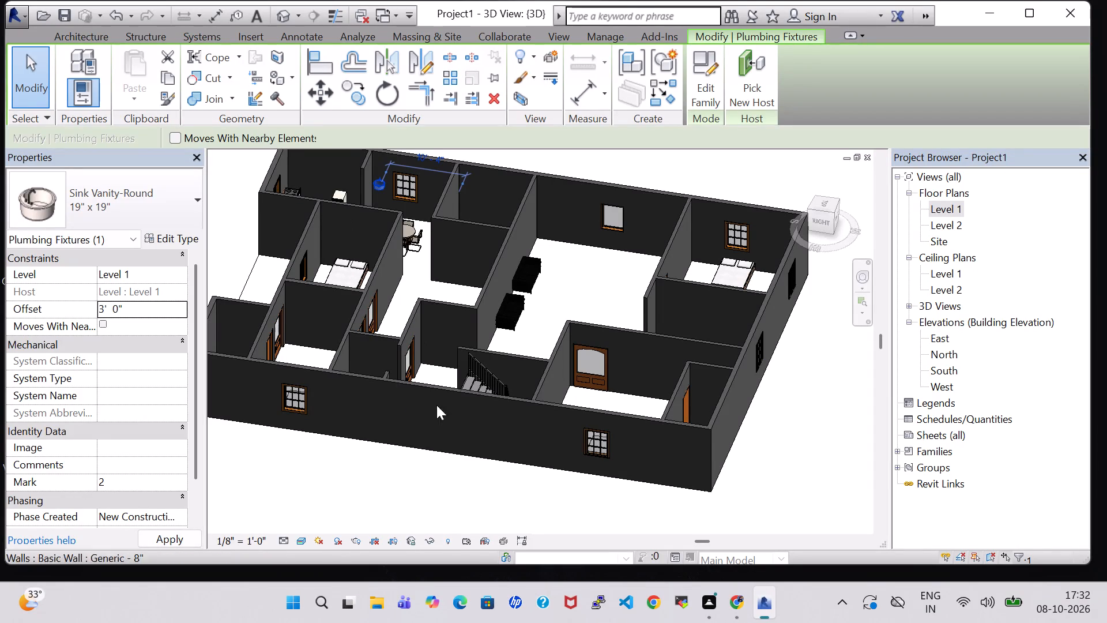
scroll(379, 313, "up", 5)
middle_click_drag(435, 252, 472, 468)
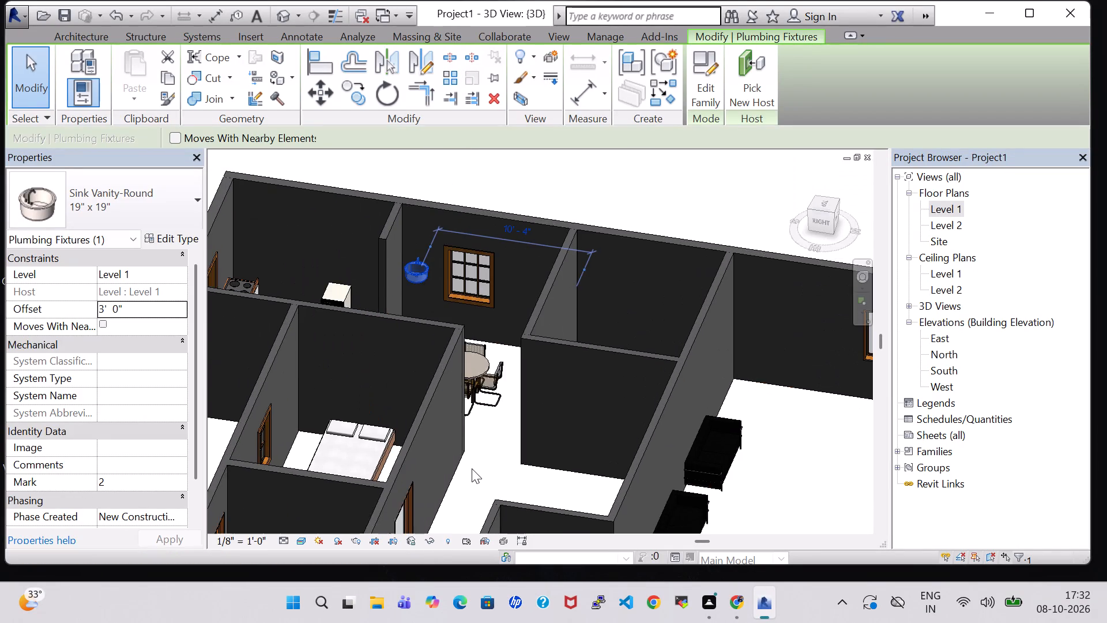
scroll(496, 264, "up", 5)
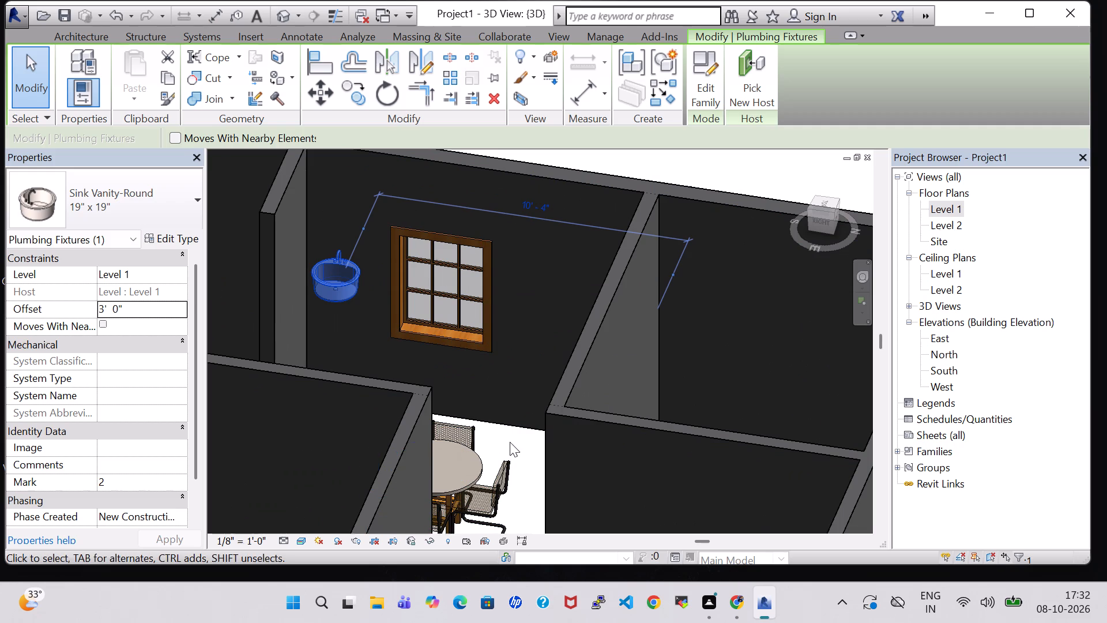
middle_click_drag(510, 442, 507, 467)
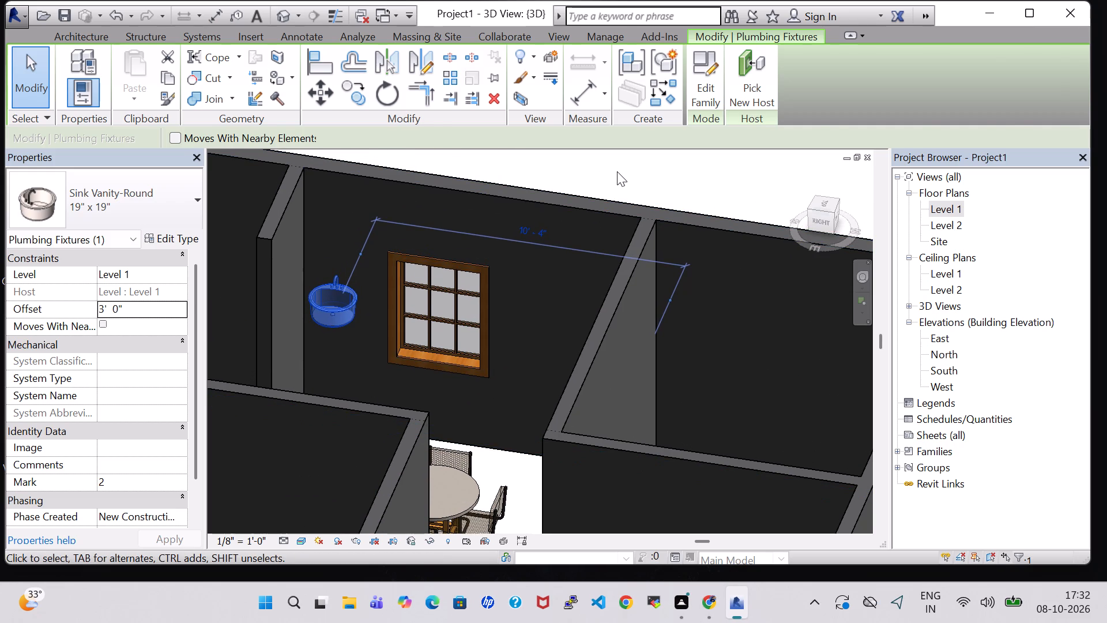
left_click(618, 170)
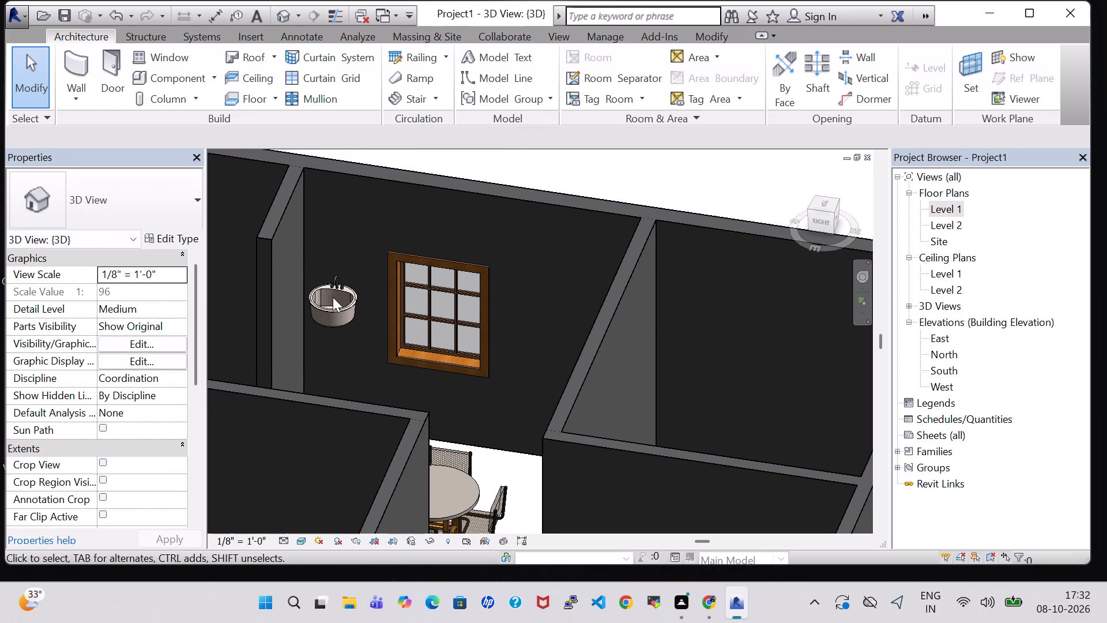
left_click(333, 297)
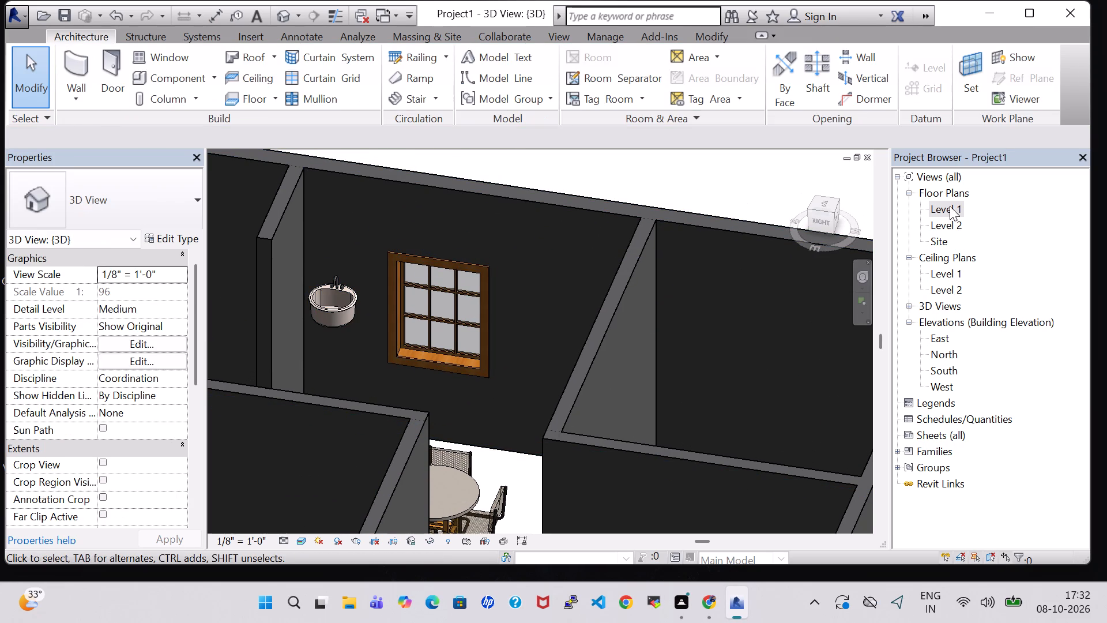
In the Level 1 floor plan, load Toilet-Domestic-3D as a component from the Plumbing library's Architectural, Fixtures, Water Closets folder.
double_click(950, 205)
scroll(805, 292, "down", 4)
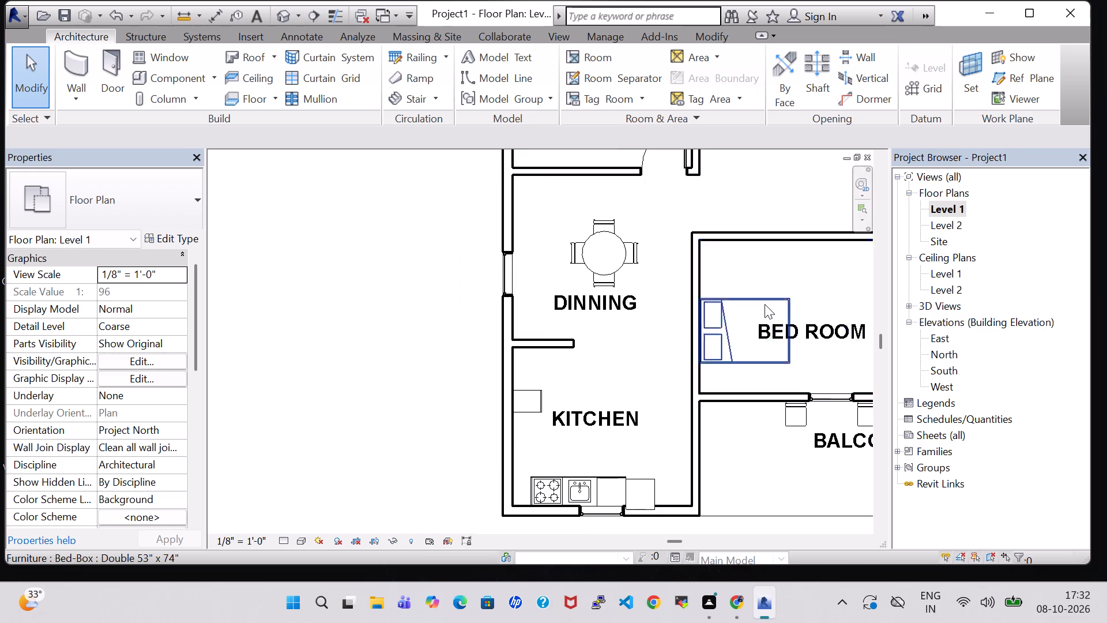
scroll(765, 304, "down", 2)
middle_click_drag(470, 329, 360, 337)
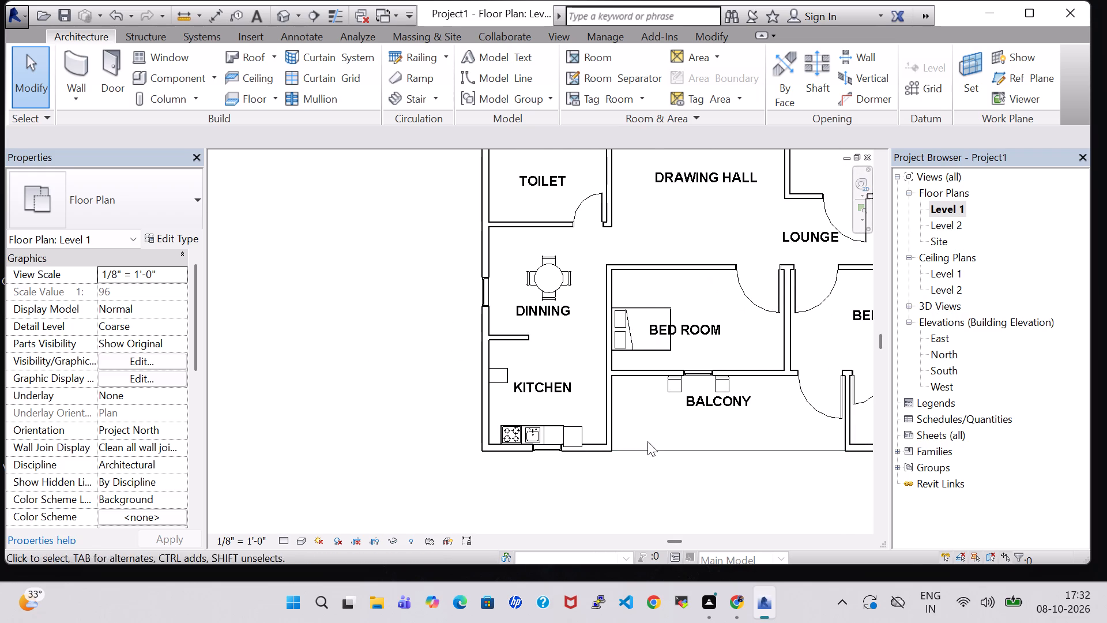
middle_click_drag(692, 511, 544, 515)
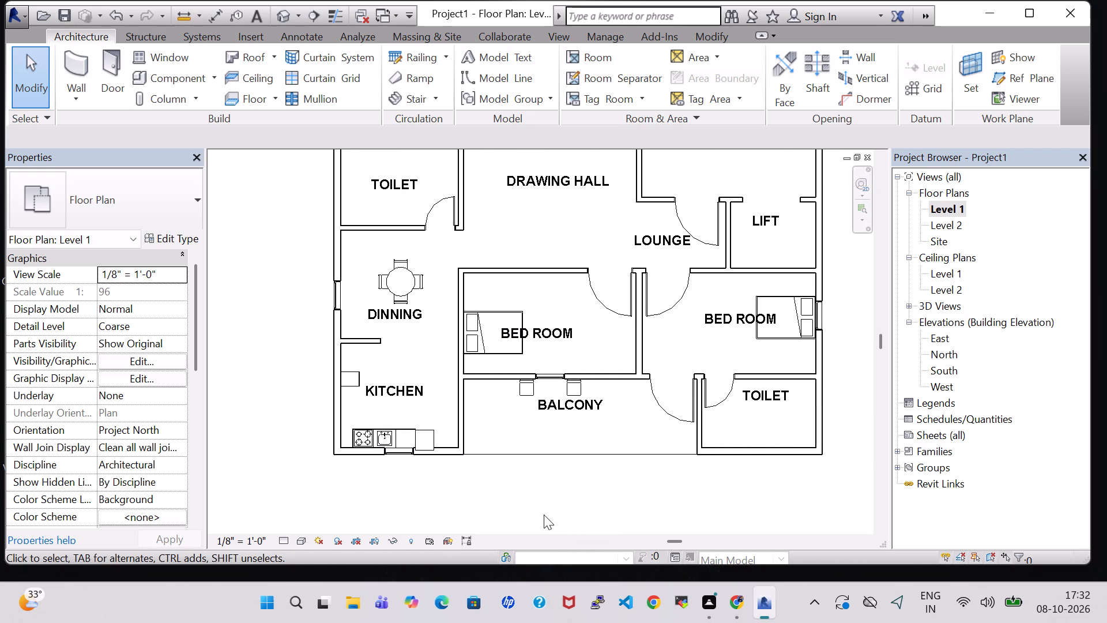
middle_click_drag(638, 501, 626, 501)
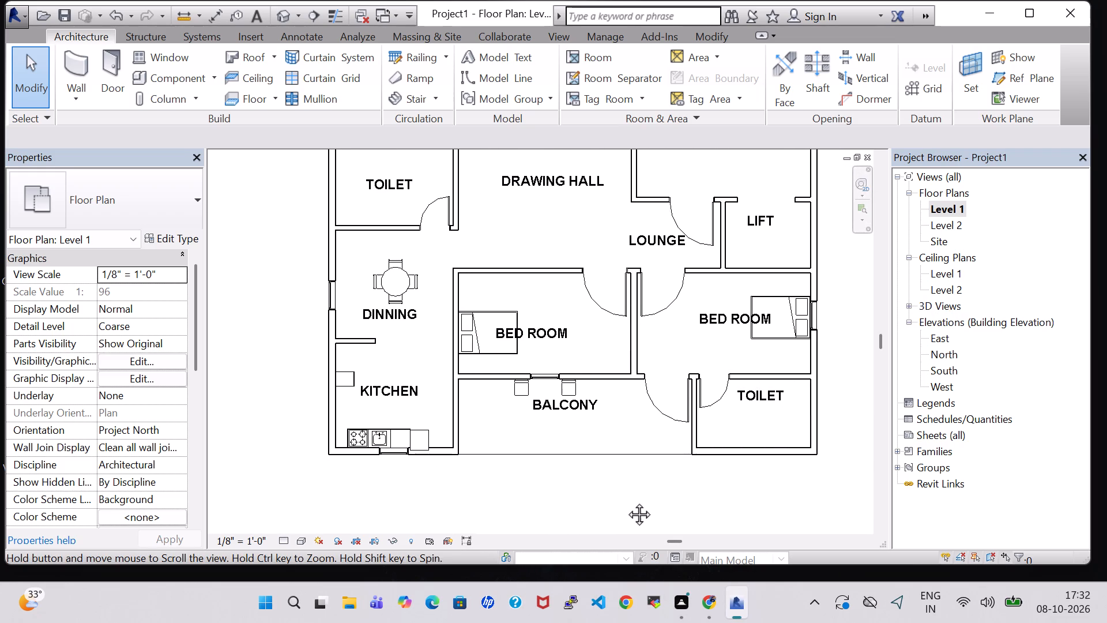
middle_click_drag(626, 501, 561, 486)
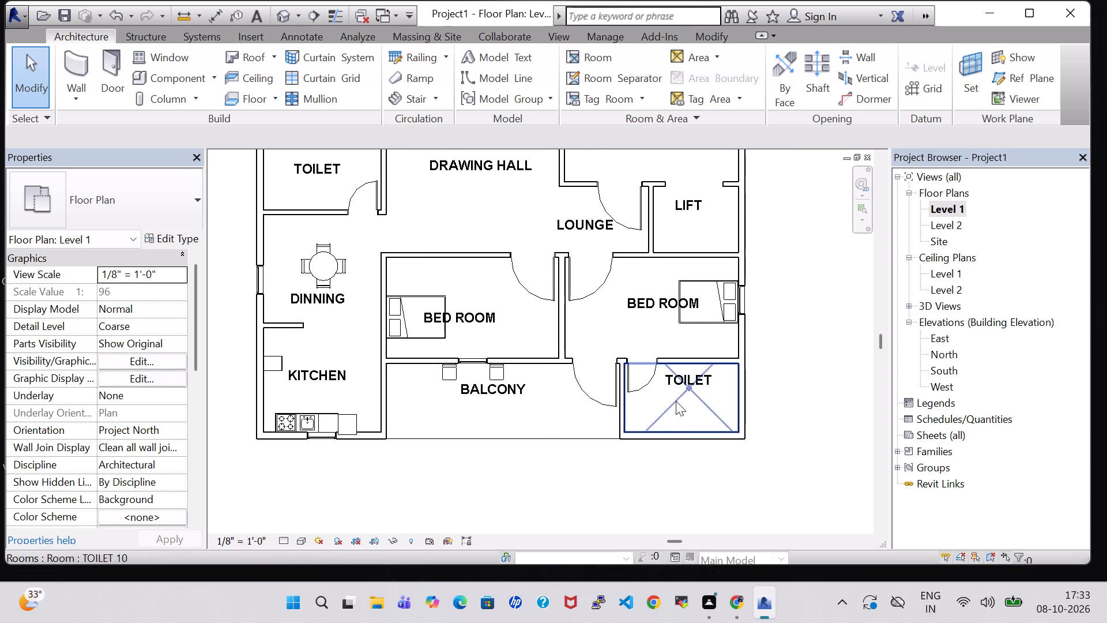
left_click(172, 71)
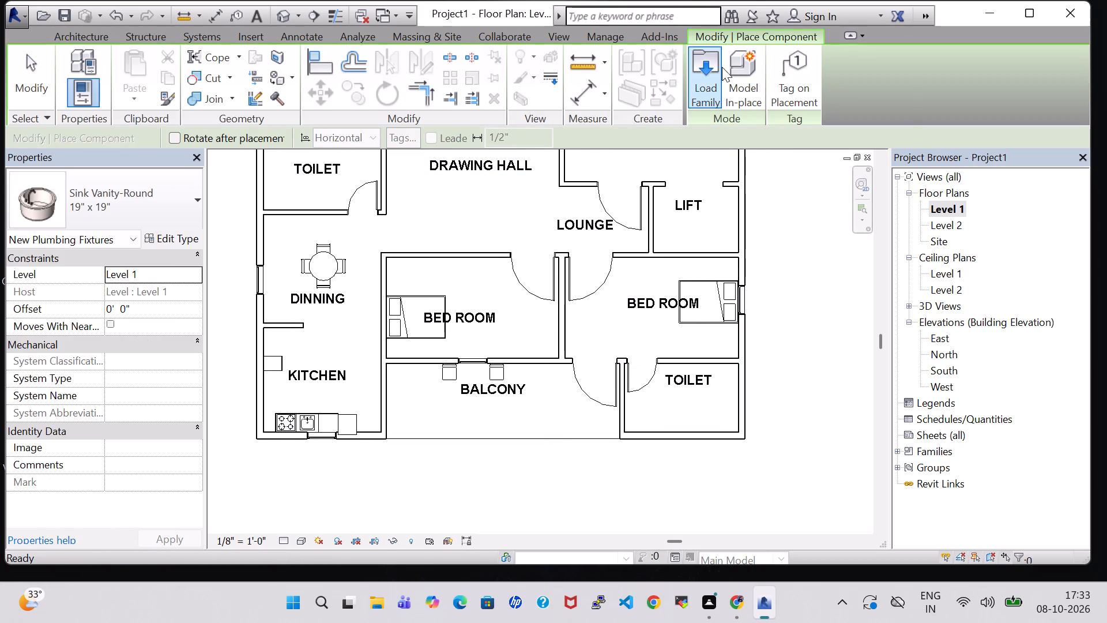
left_click(708, 73)
scroll(626, 246, "down", 5)
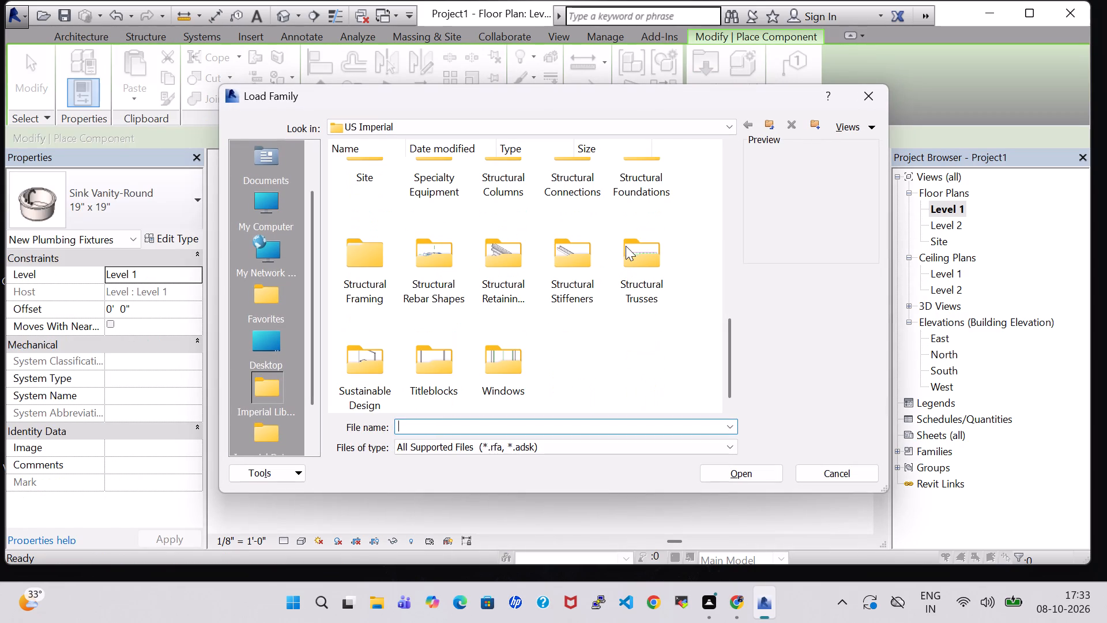
scroll(567, 349, "up", 1)
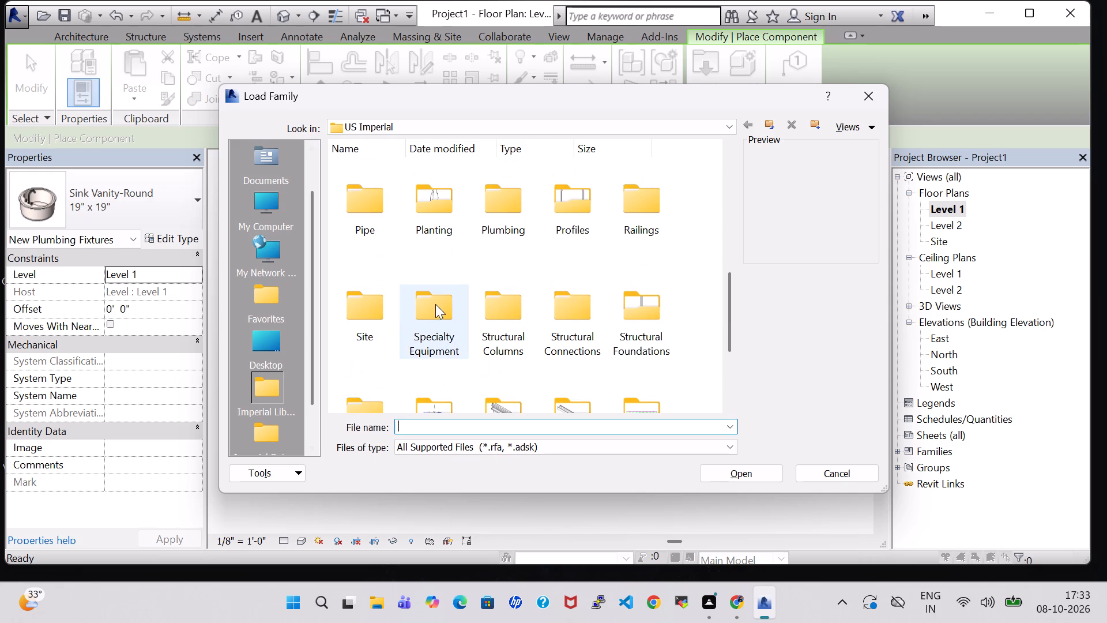
double_click(487, 226)
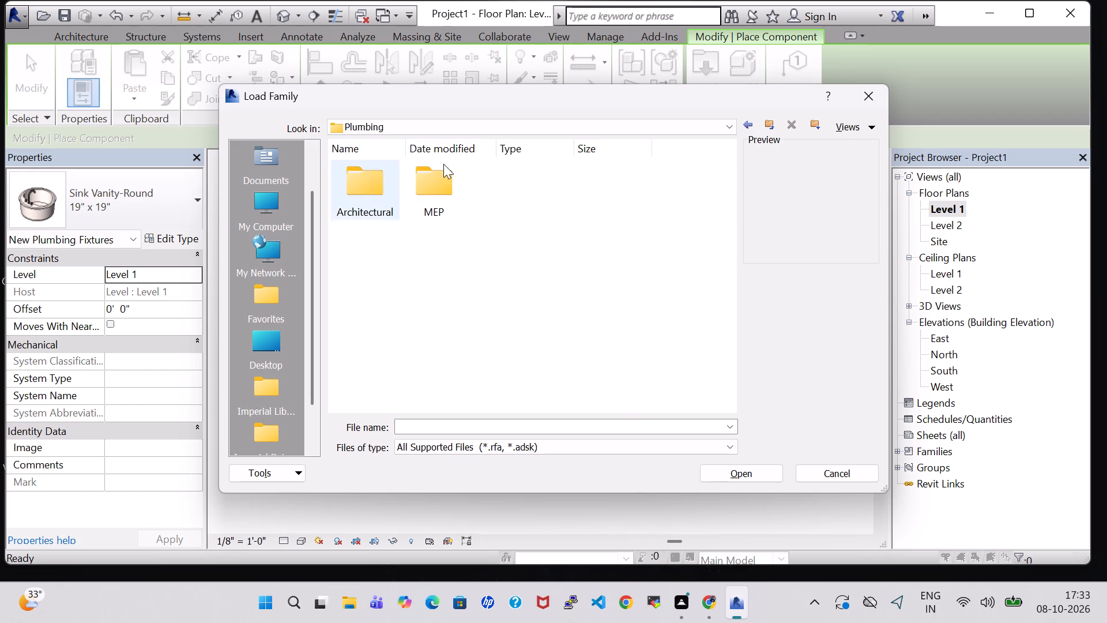
double_click(355, 191)
double_click(428, 219)
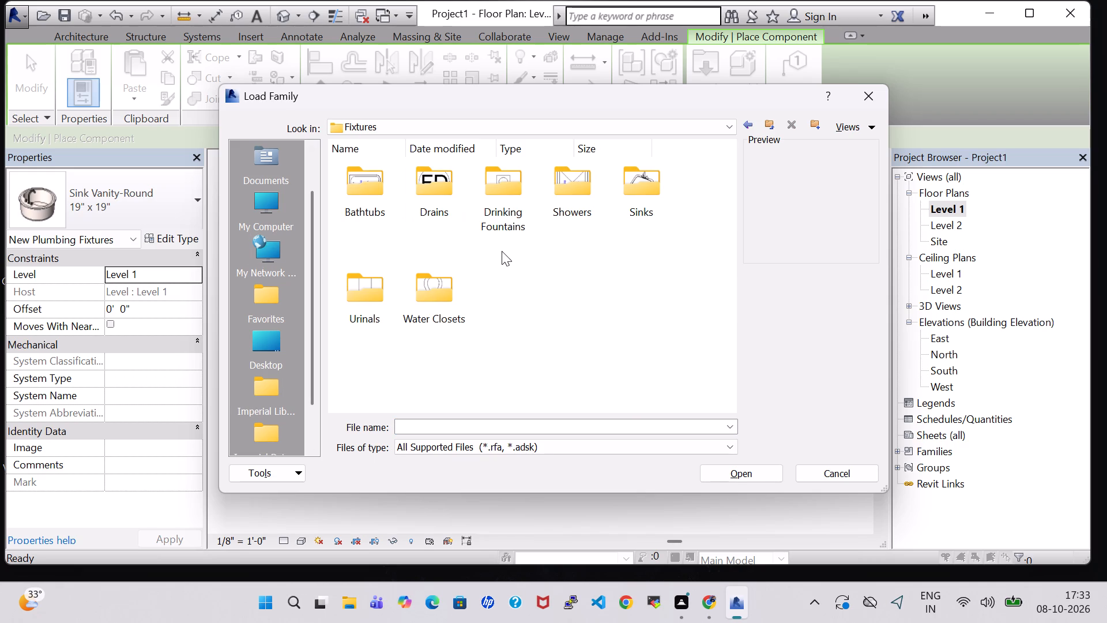
double_click(419, 288)
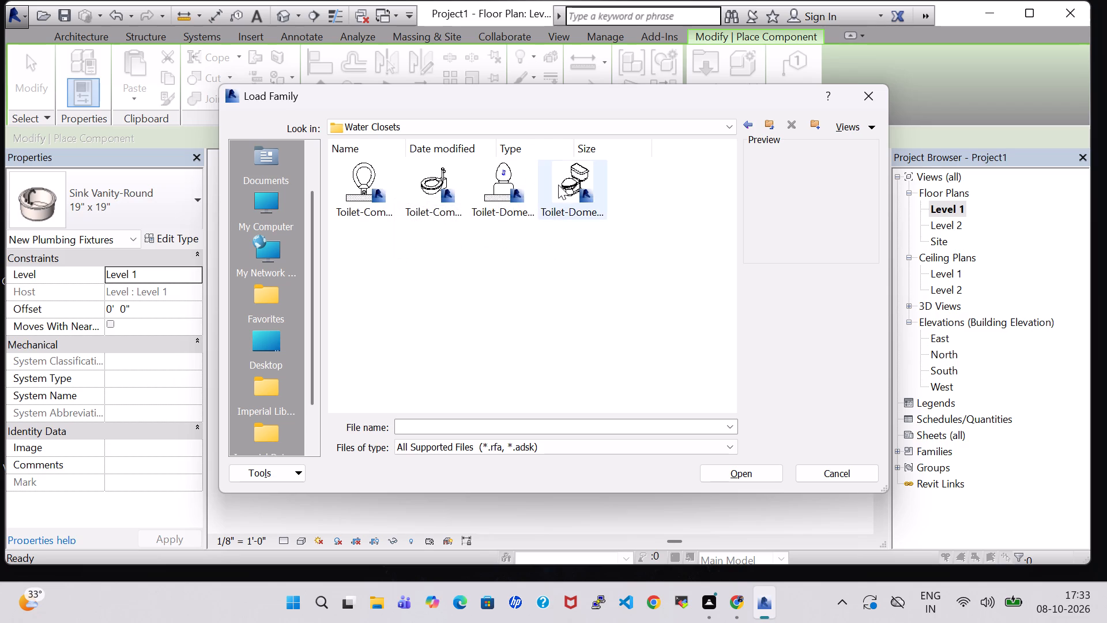
left_click(502, 205)
left_click(583, 197)
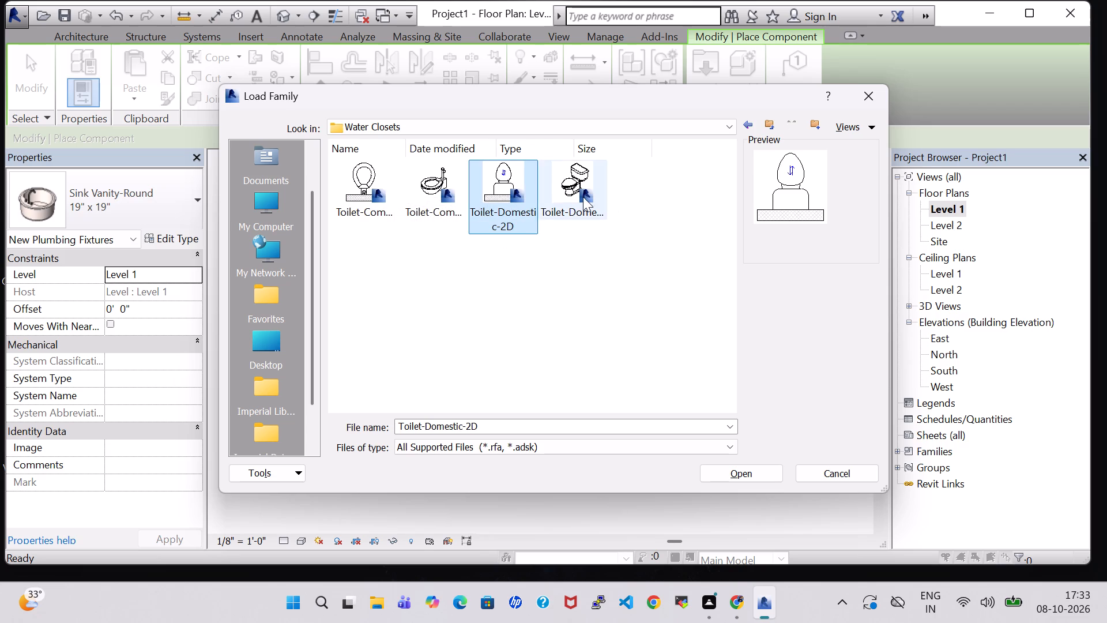
left_click(752, 466)
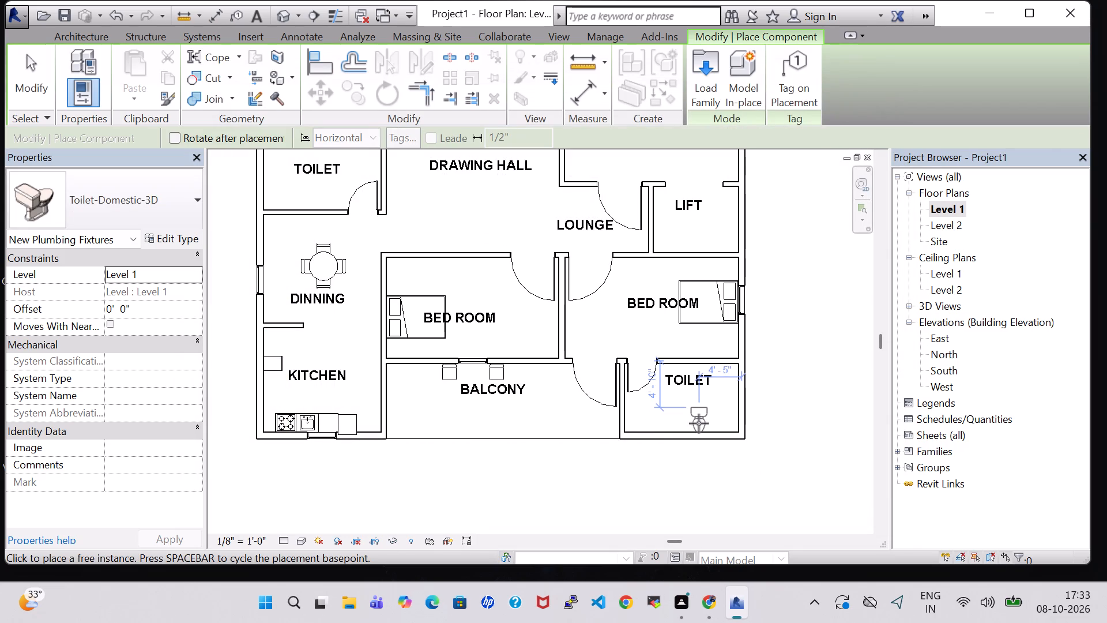
Place the Toilet-Domestic-3D, rotated 180°, with its tank against the outer wall of the toilet room beside the balcony.
key("space")
key("space")
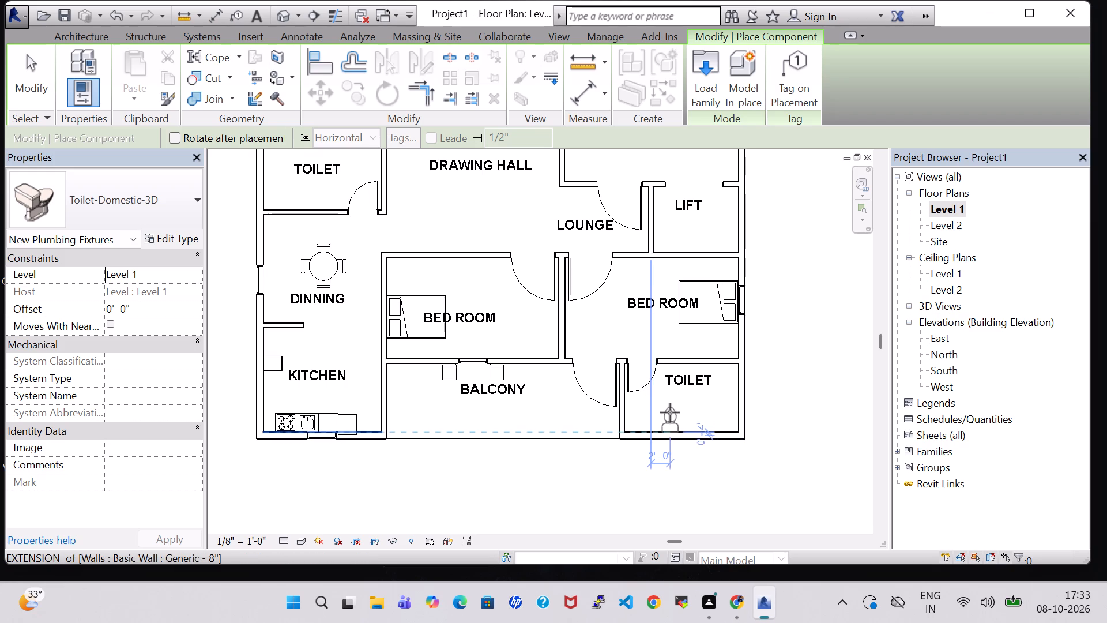
left_click(670, 412)
key("Escape")
key("Escape")
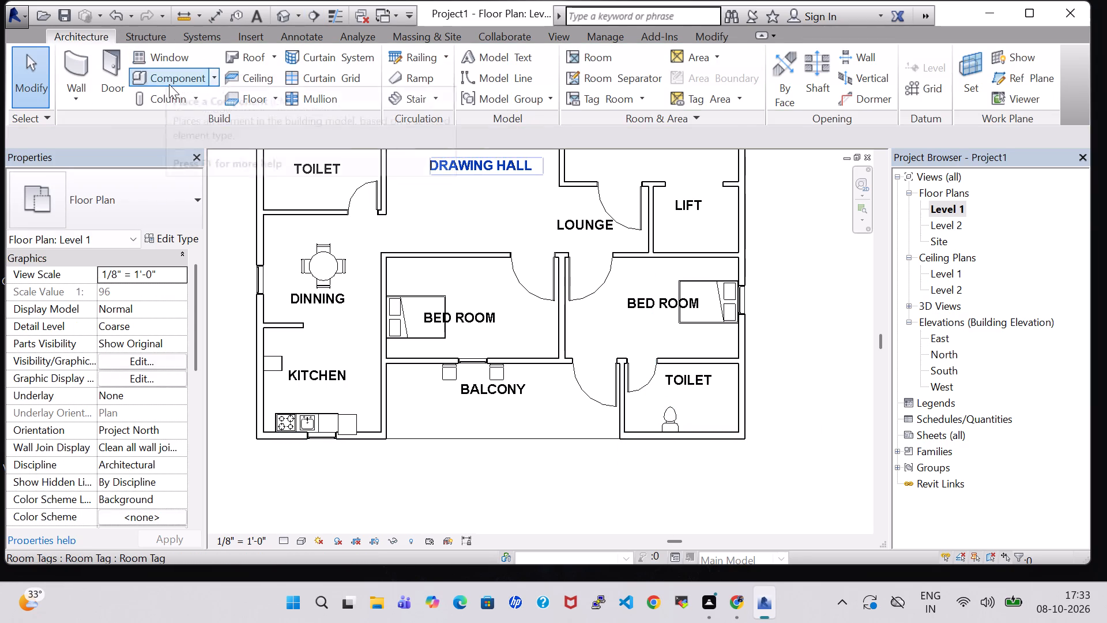
Load Sink-Single-2D as a component from the Plumbing library's Architectural, Fixtures, Sinks folder.
left_click(169, 84)
left_click(707, 87)
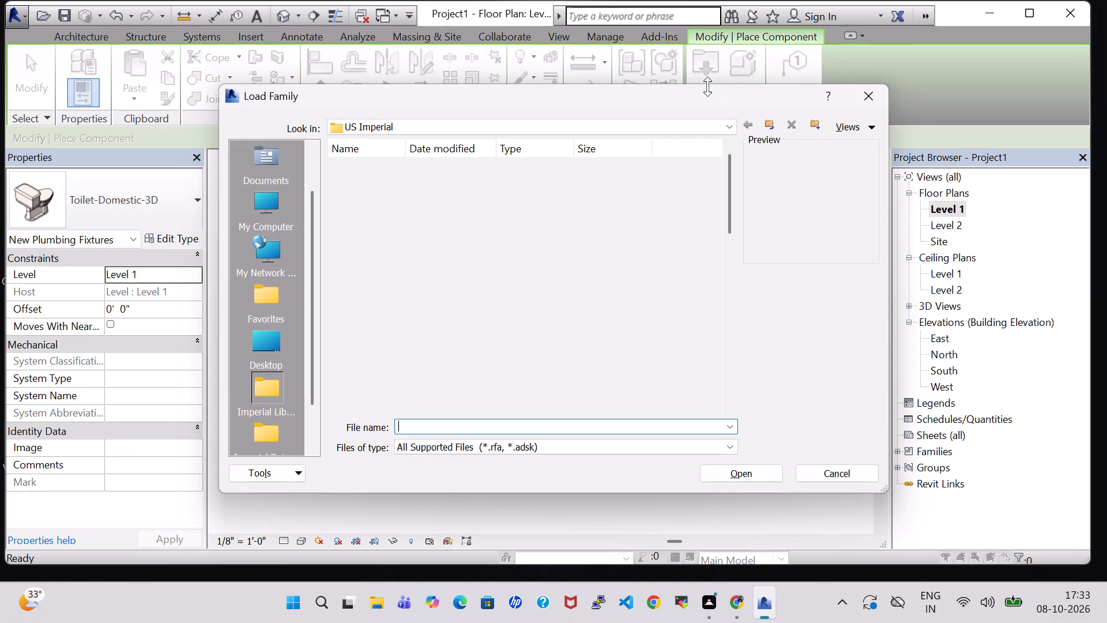
scroll(676, 228, "down", 2)
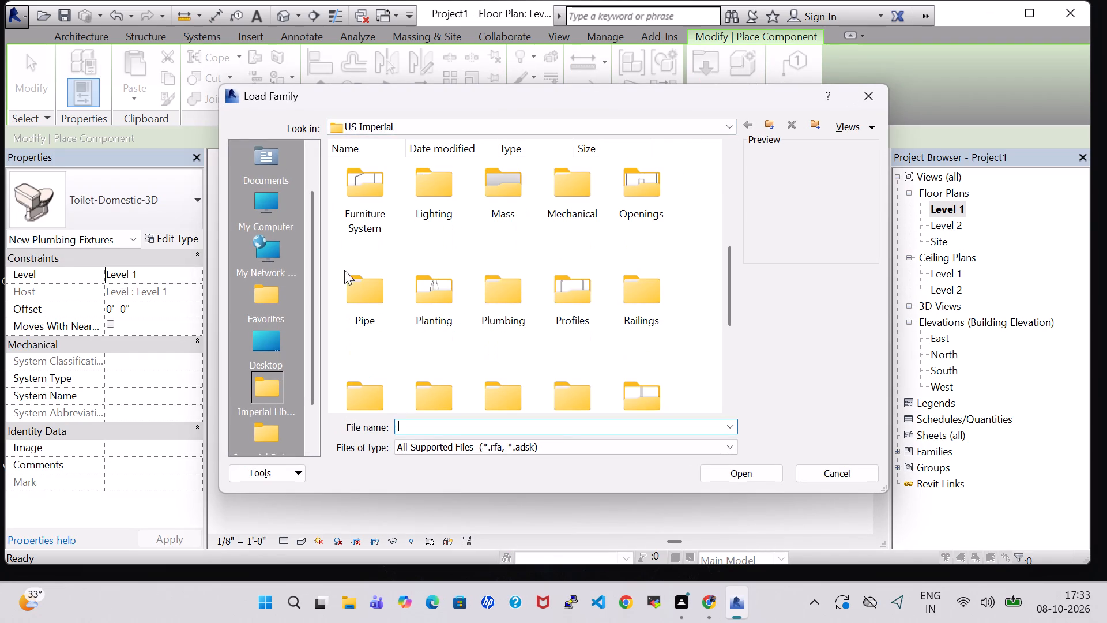
double_click(498, 292)
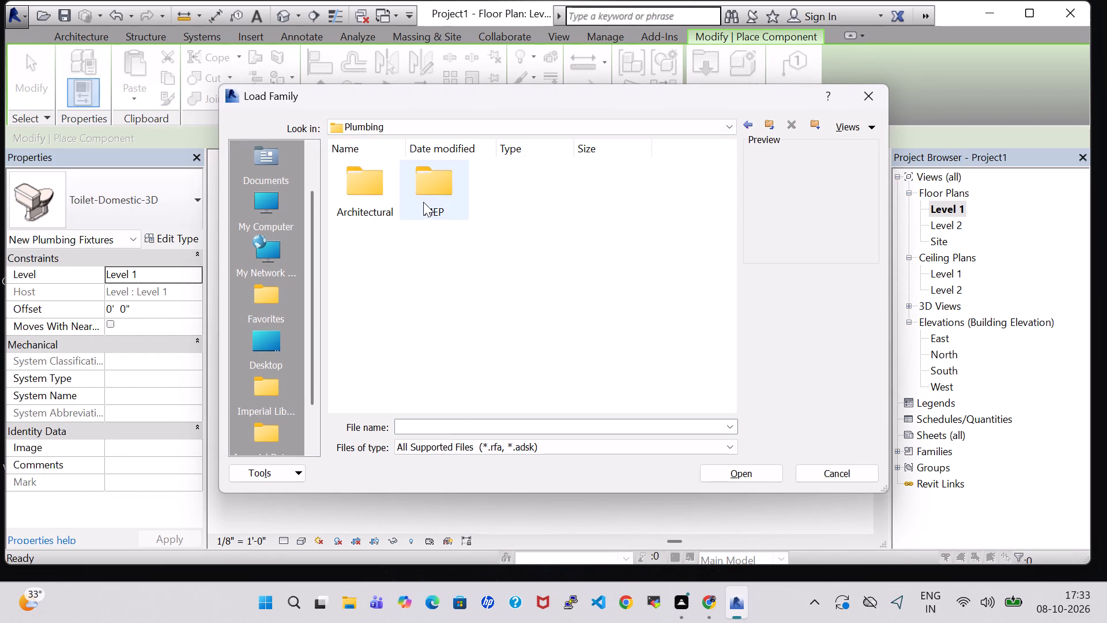
double_click(357, 204)
double_click(439, 188)
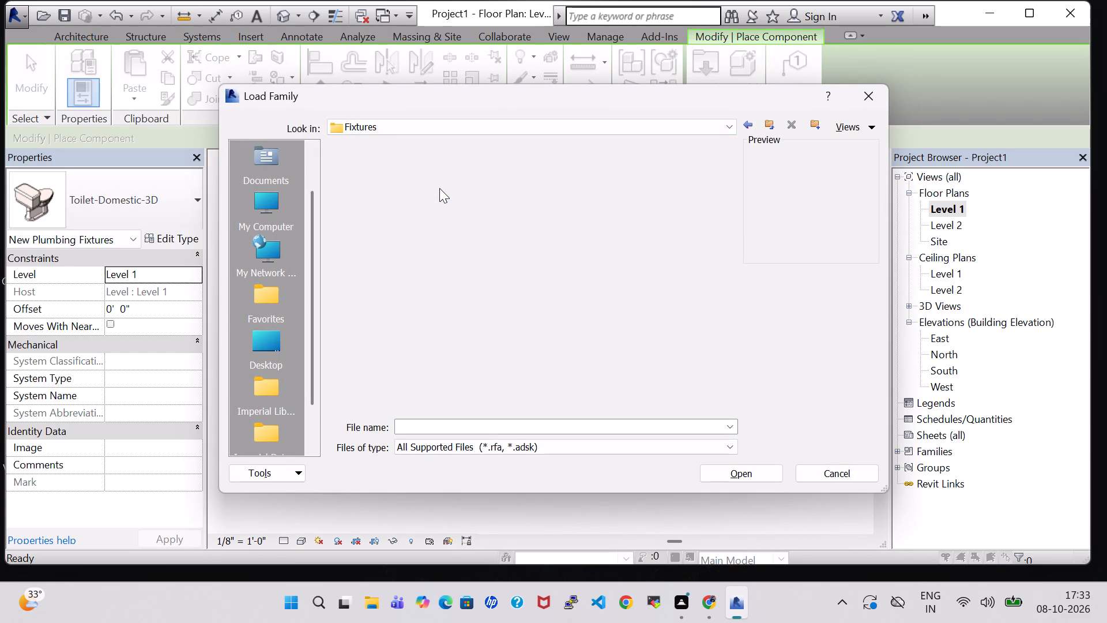
double_click(645, 195)
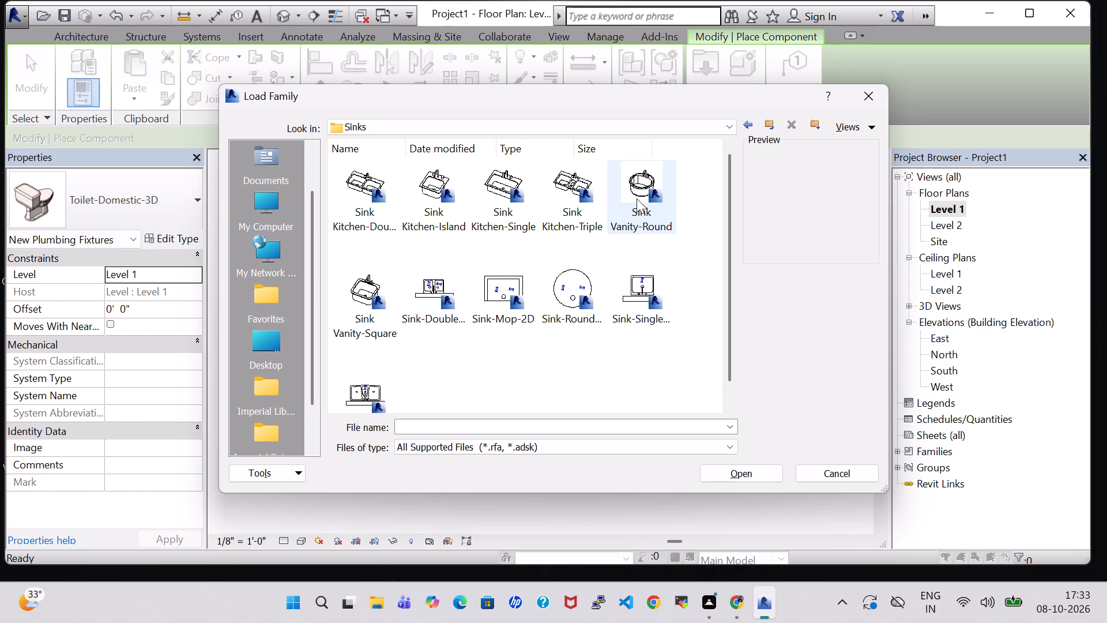
left_click(513, 182)
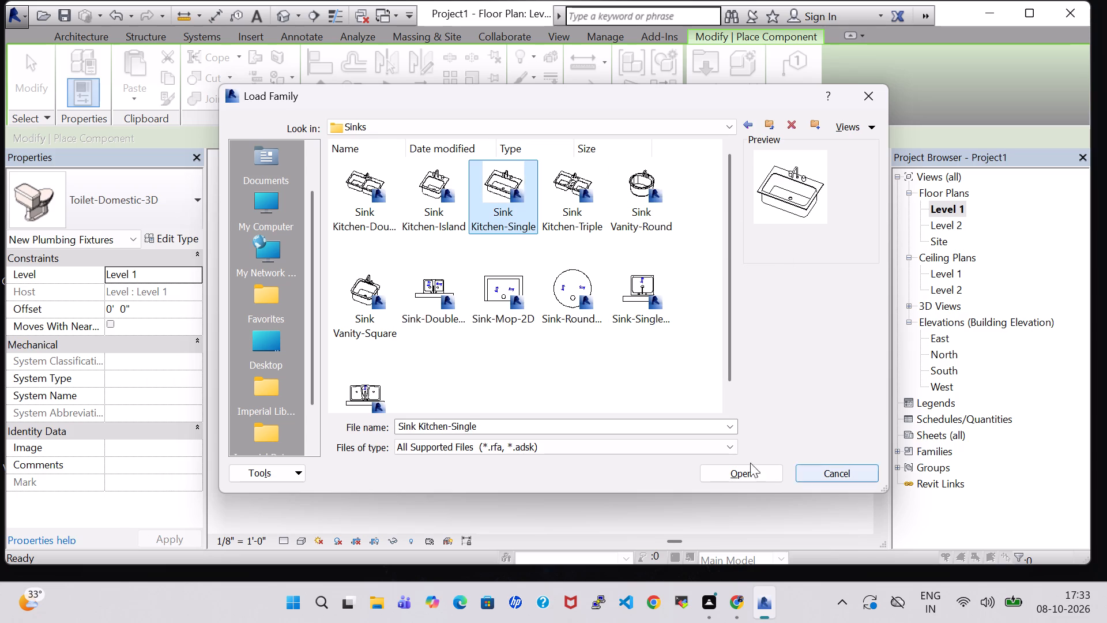
left_click(656, 317)
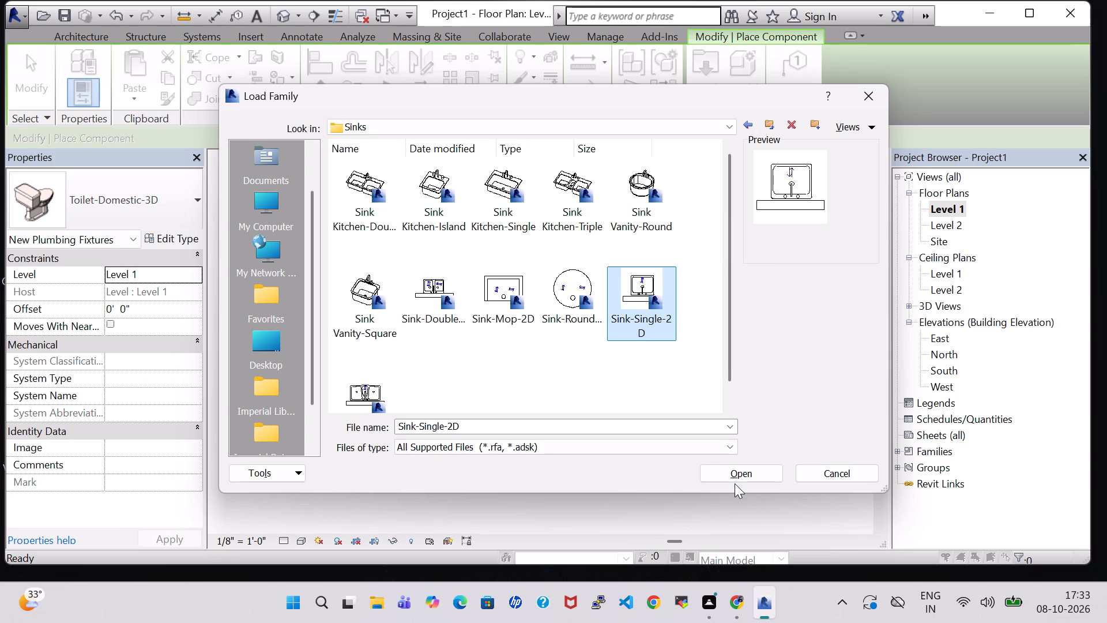
left_click(735, 482)
Place the 26" x 22" Sink-Single-2D on the outer wall beside the water closet, about 2'-0" from the balcony-side wall.
scroll(626, 415, "up", 6)
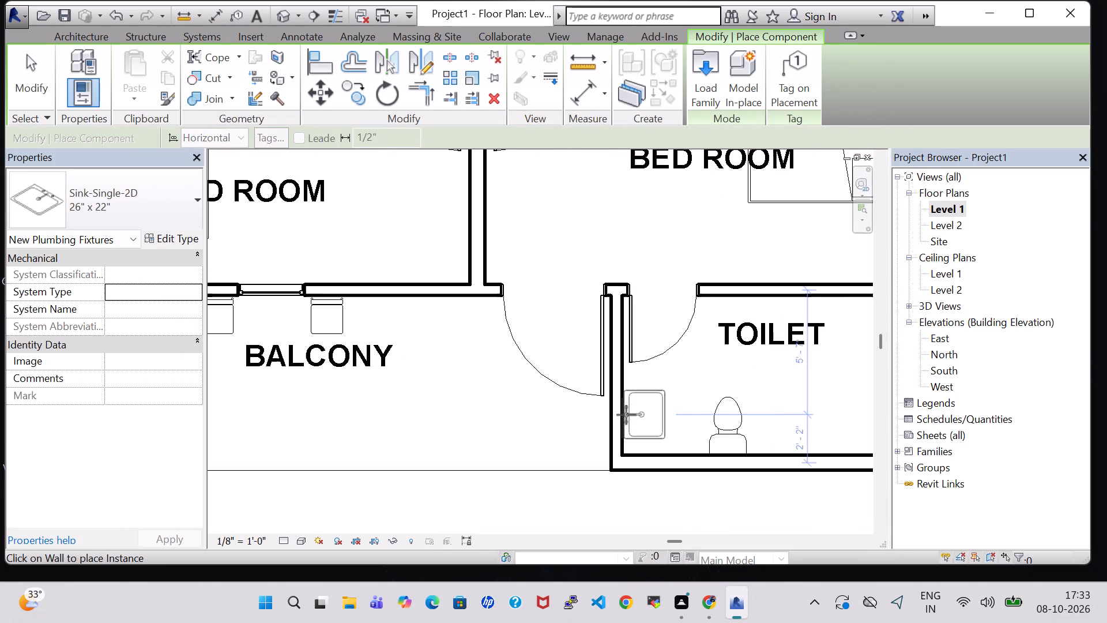
key("space")
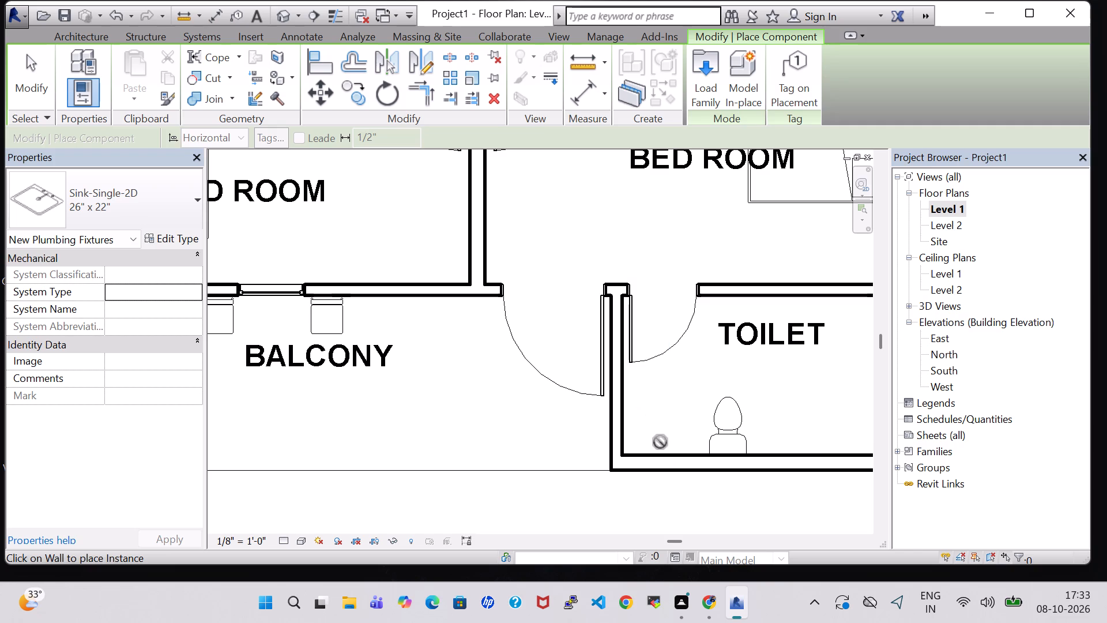
left_click(662, 450)
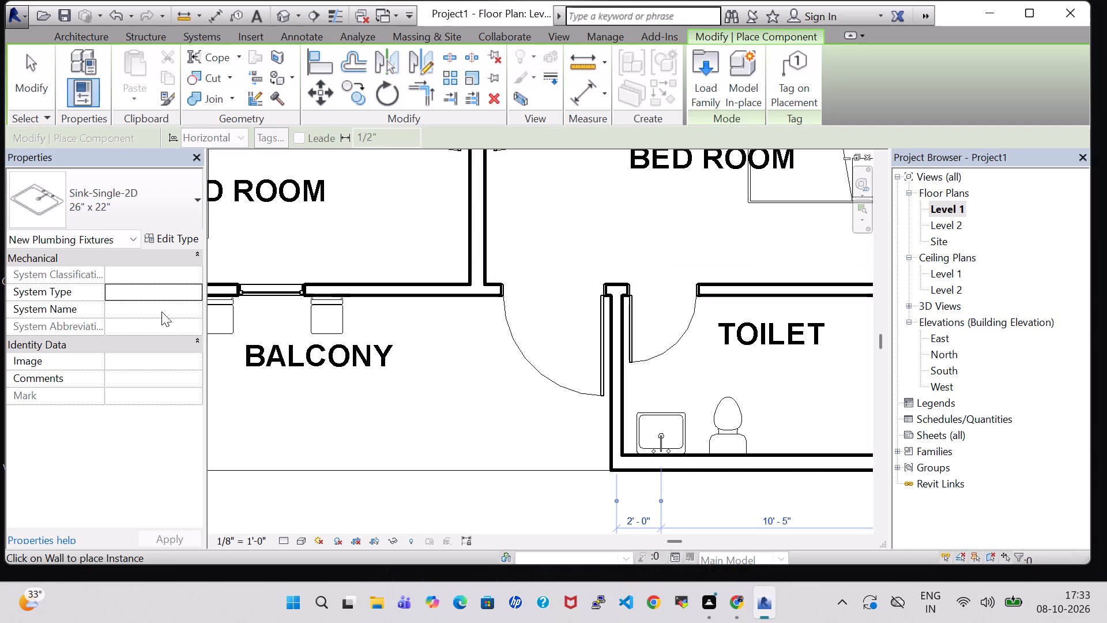
key("Escape")
key("Escape")
Examine the single sink and water closet of the toilet room beside the balcony in the 3D view.
left_click(667, 415)
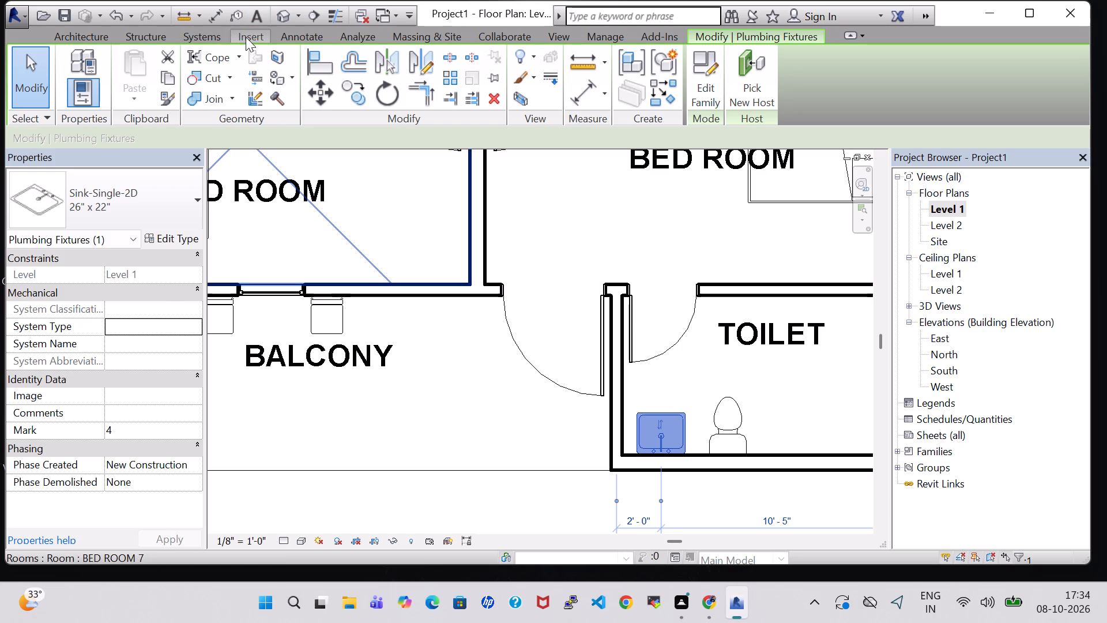
left_click(274, 16)
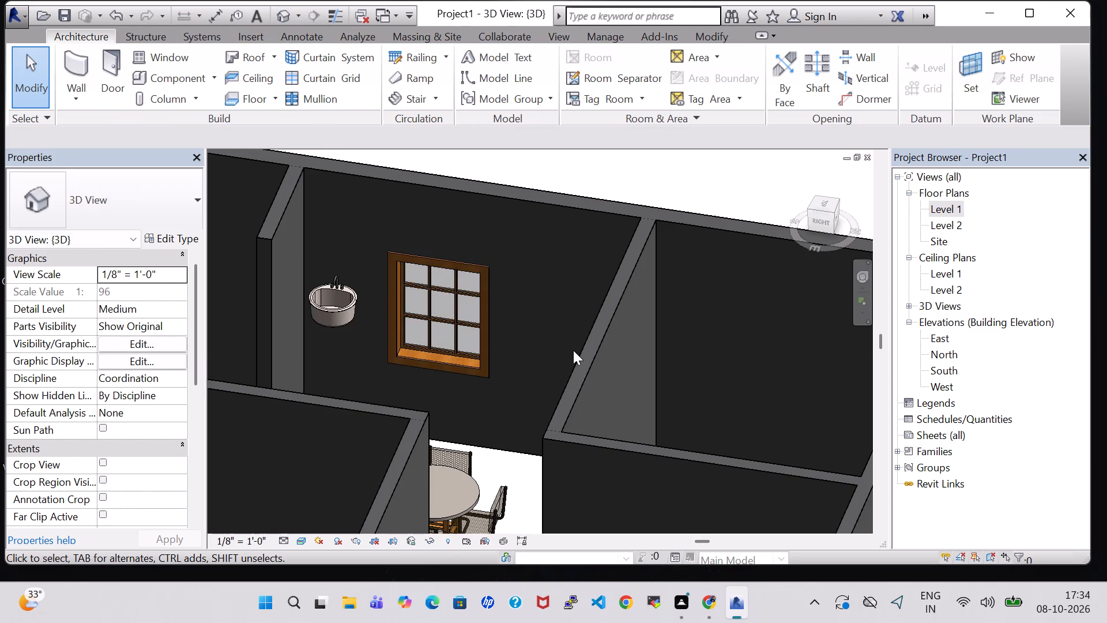
scroll(573, 350, "down", 5)
middle_click_drag(573, 350, 620, 159)
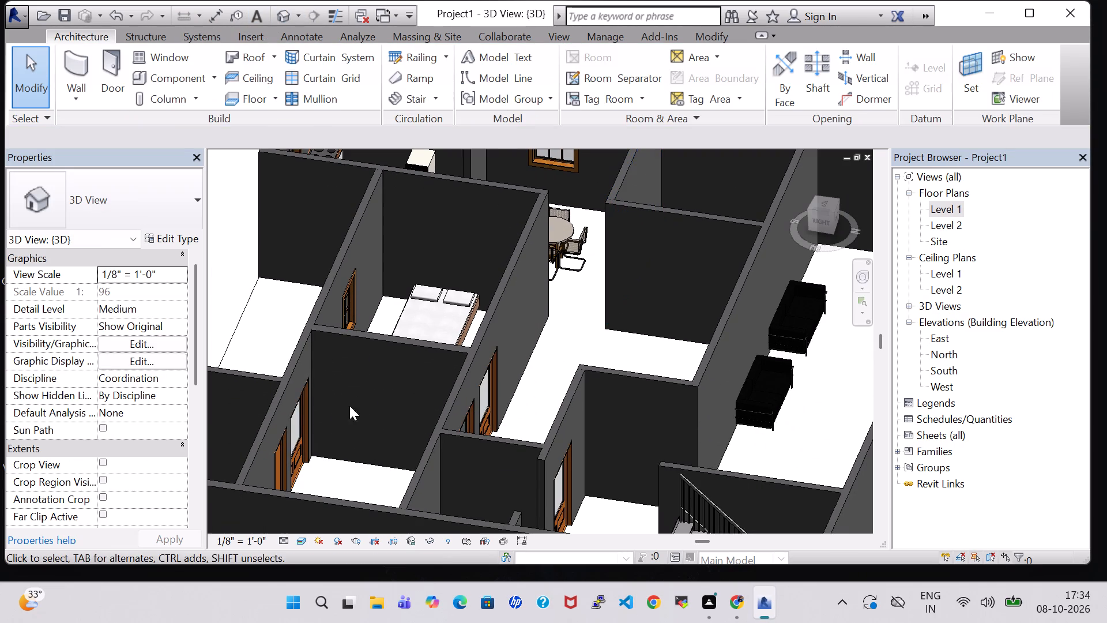
middle_click_drag(343, 416, 540, 397)
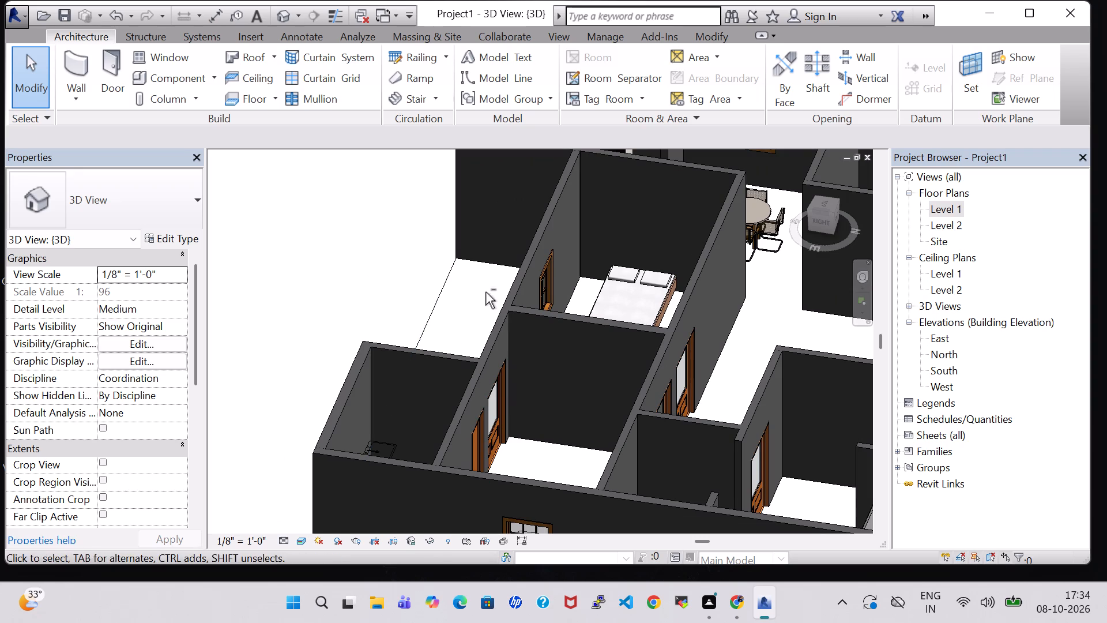
middle_click_drag(485, 292, 386, 321, "shift")
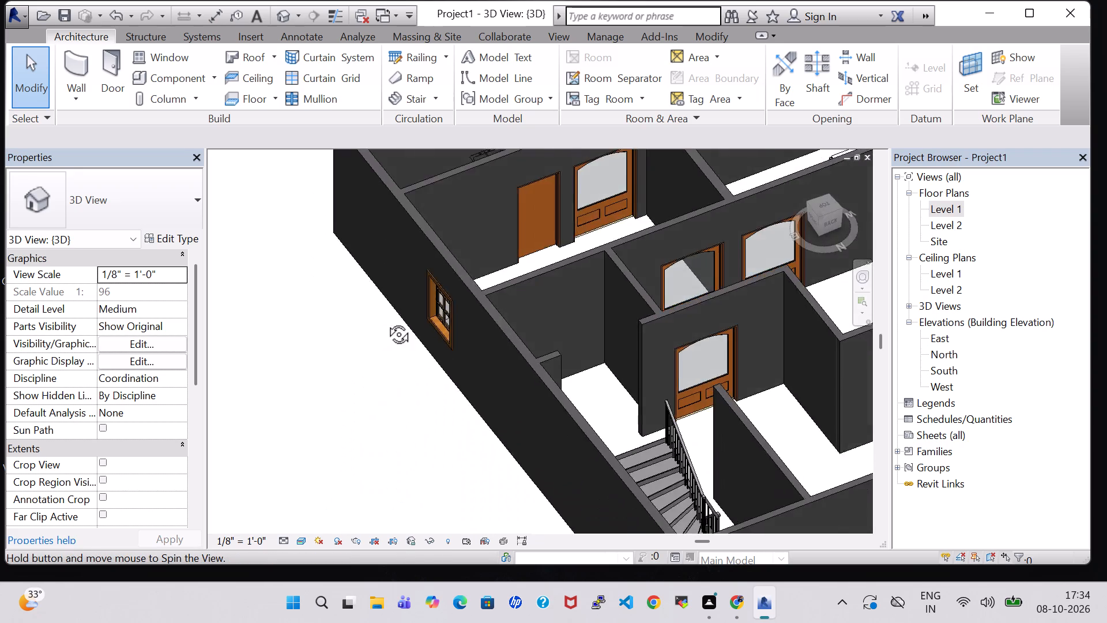
middle_click_drag(386, 321, 466, 382, "shift")
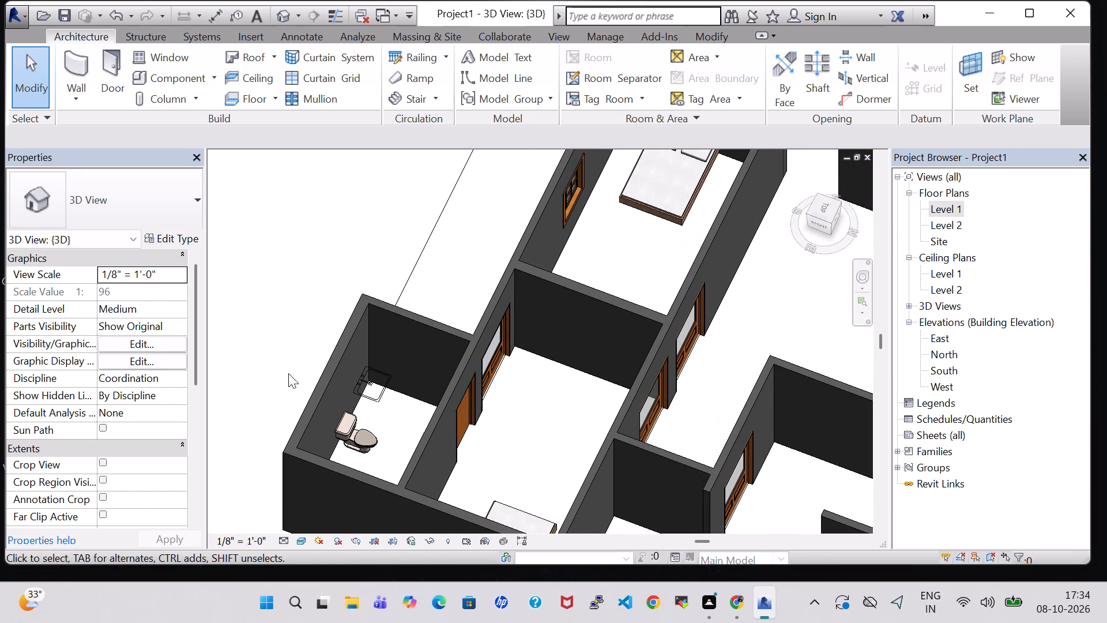
left_click(462, 274)
middle_click_drag(462, 274, 443, 183, "shift")
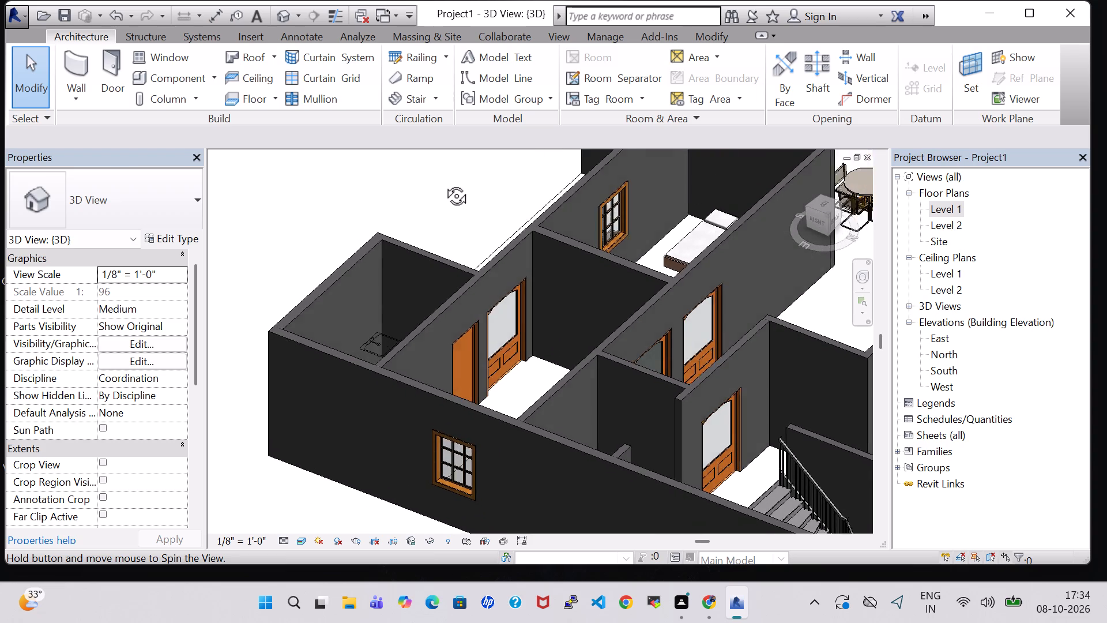
middle_click_drag(443, 183, 446, 179, "shift")
middle_click_drag(411, 219, 473, 326, "shift")
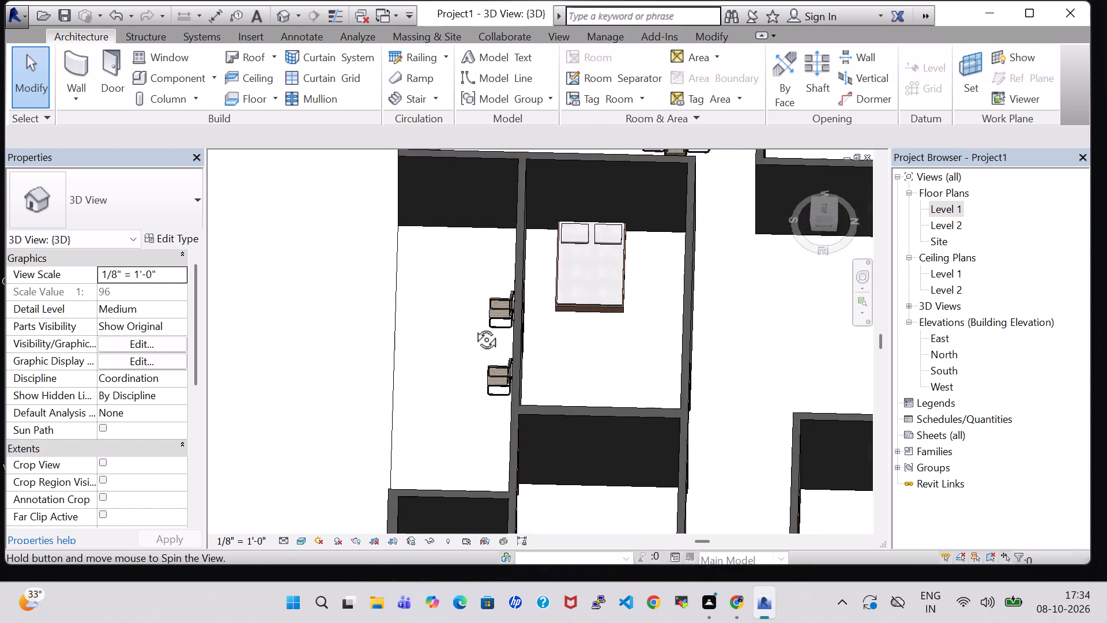
middle_click_drag(473, 326, 381, 310, "shift")
middle_click_drag(370, 305, 355, 254, "shift")
left_click(422, 208)
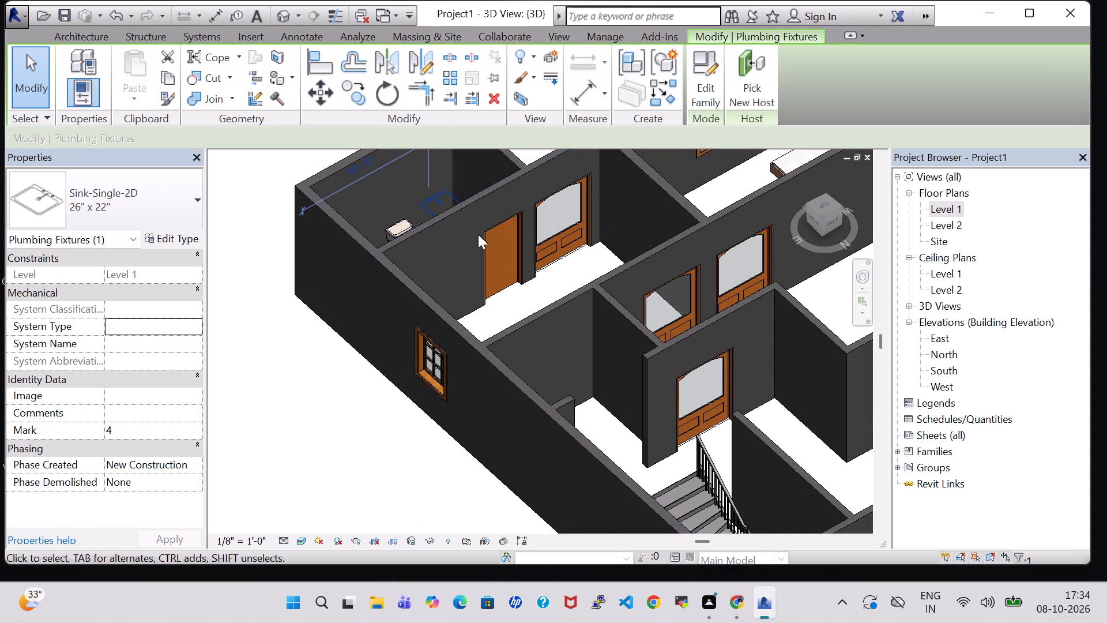
left_click(300, 389)
middle_click_drag(300, 389, 347, 414)
In the Level 1 floor plan, load Tub-Free Standing-3D as a component from the Plumbing library's Architectural, Fixtures, Bathtubs folder.
double_click(942, 211)
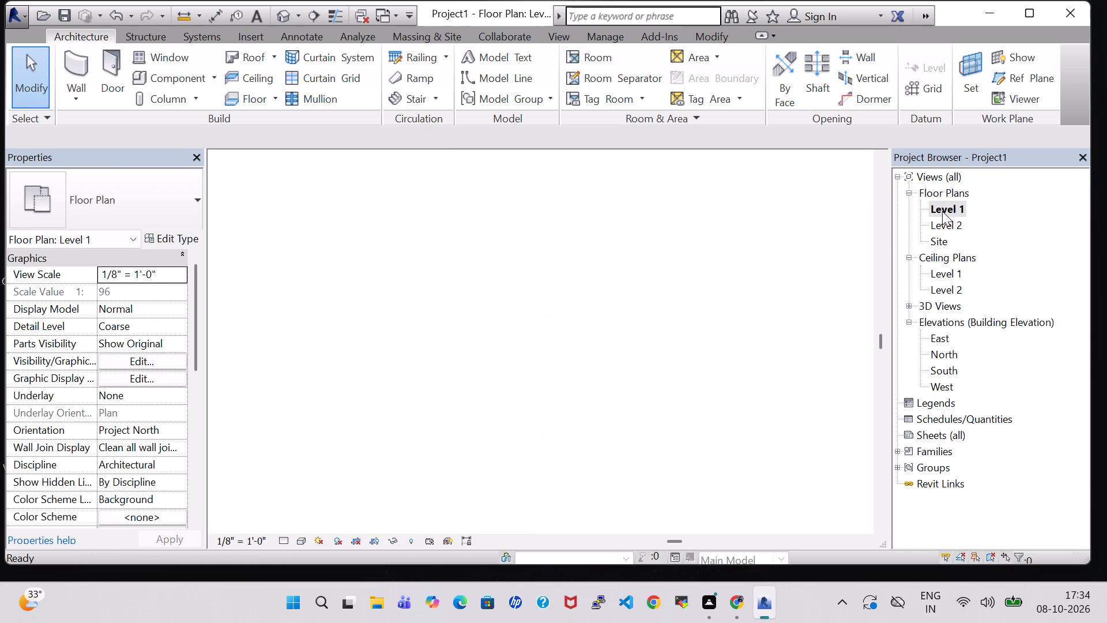
scroll(592, 384, "down", 2)
scroll(713, 390, "down", 1)
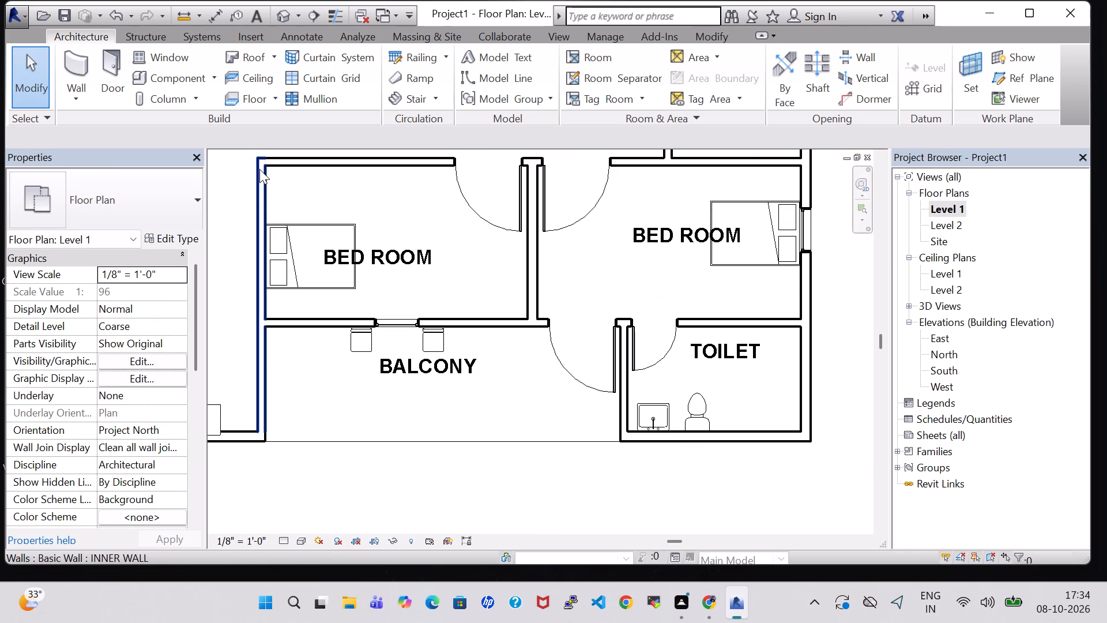
left_click(180, 70)
left_click(703, 88)
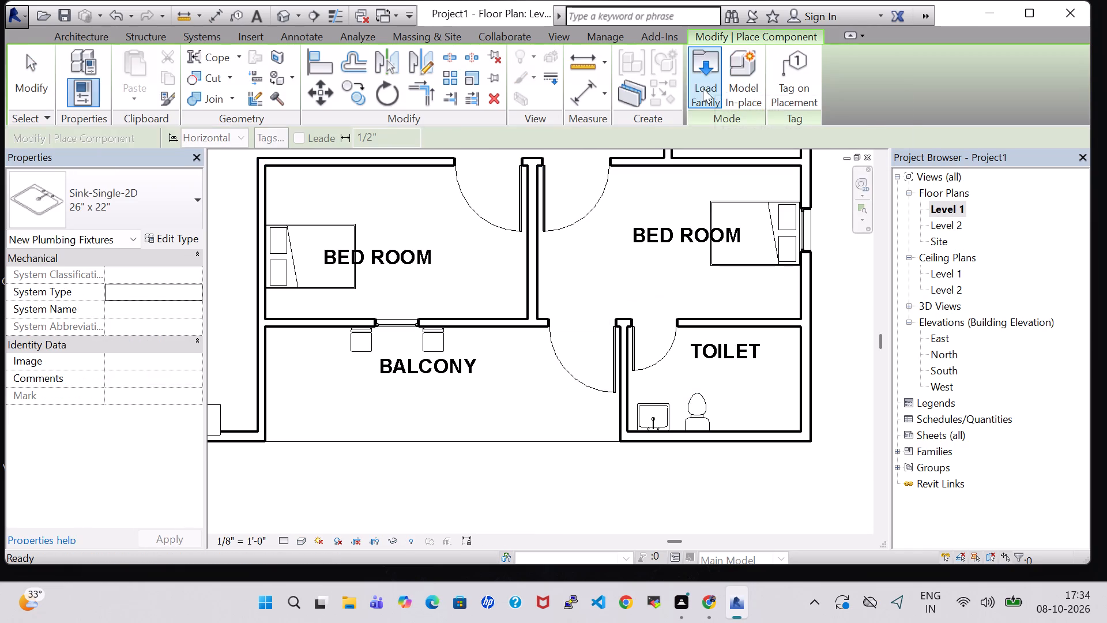
scroll(563, 259, "down", 4)
scroll(521, 246, "up", 1)
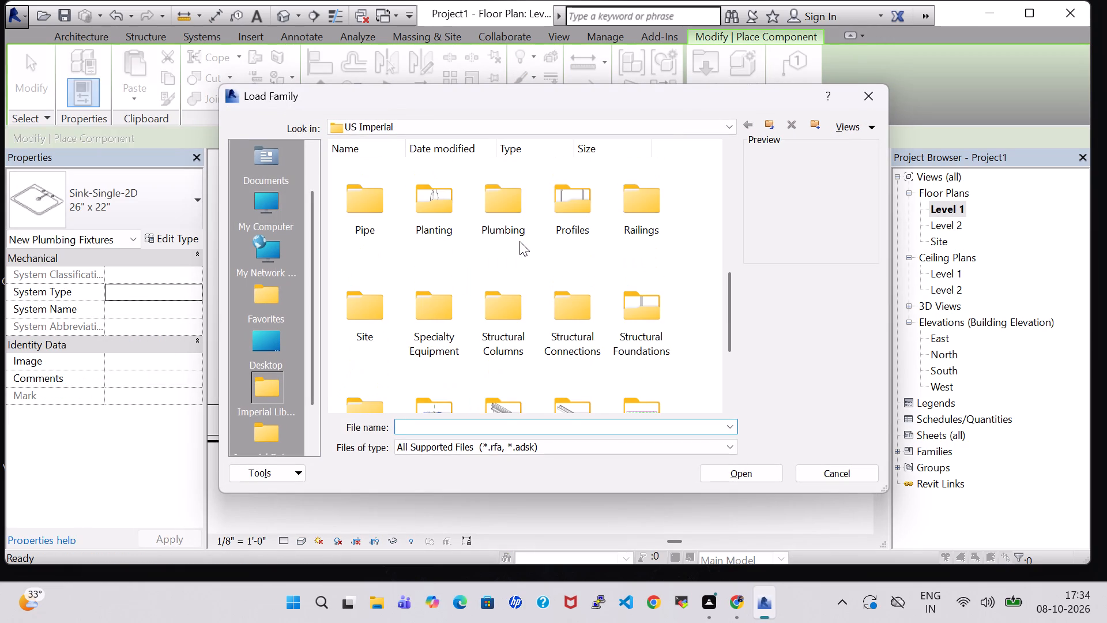
double_click(504, 215)
double_click(331, 203)
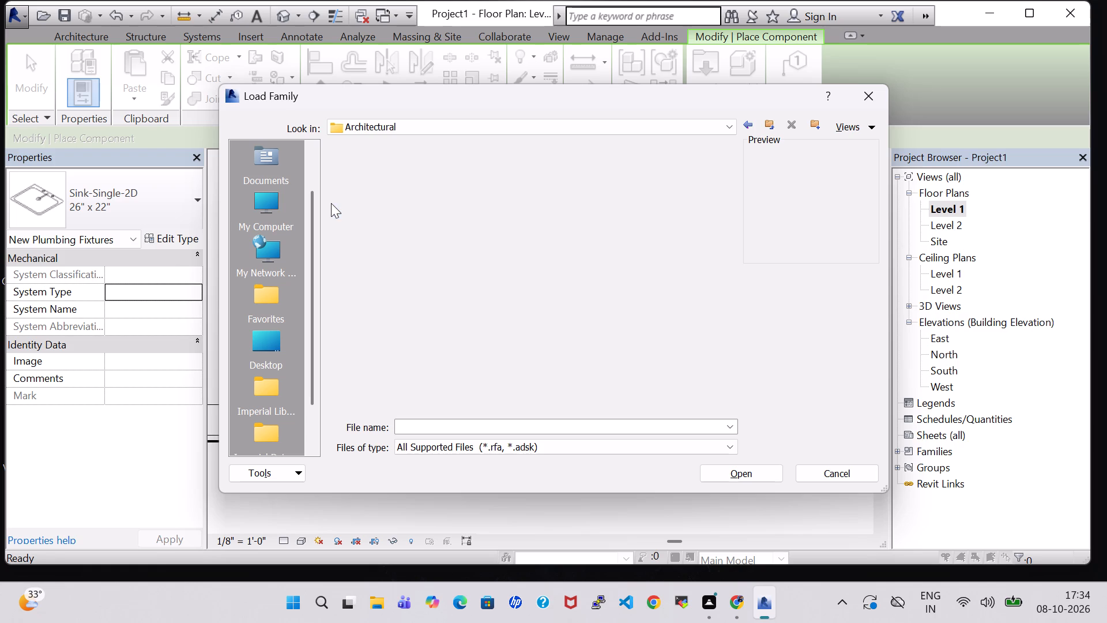
double_click(450, 190)
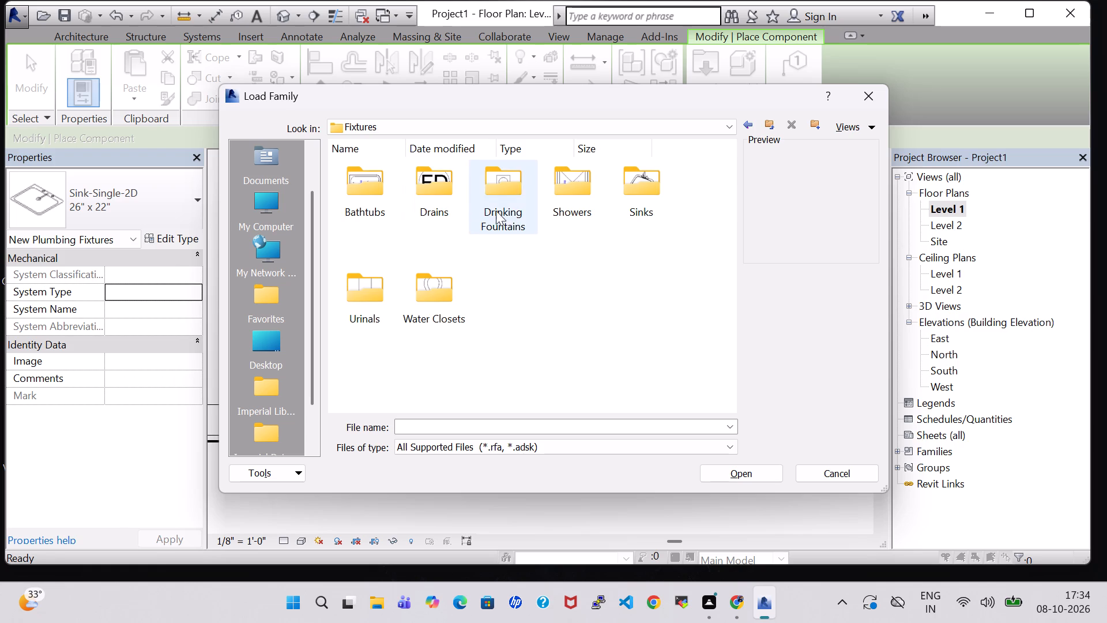
left_click(619, 196)
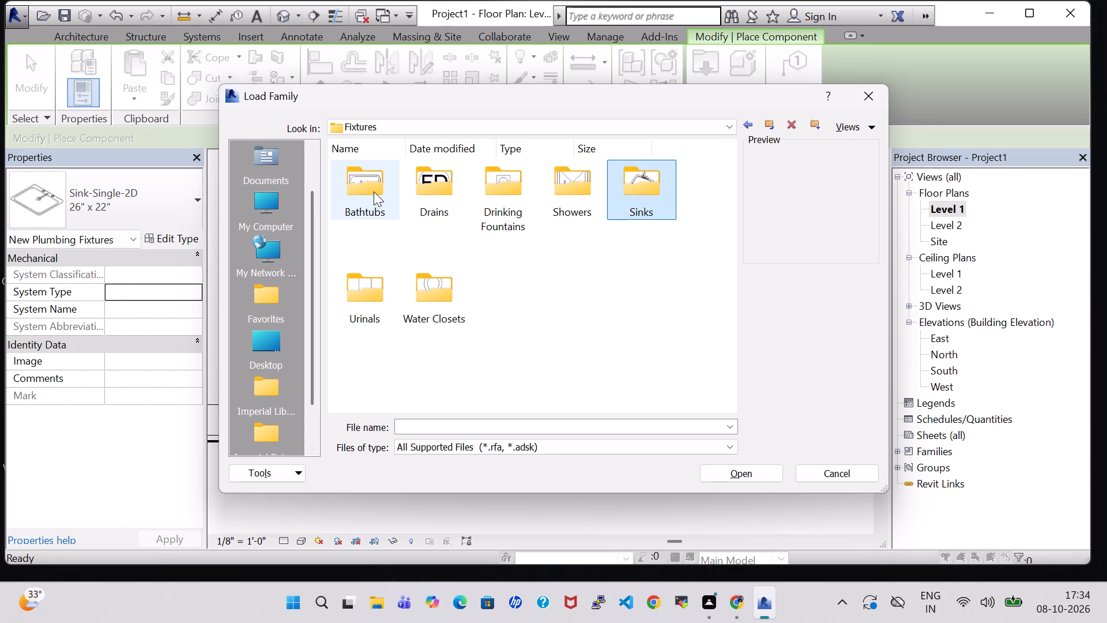
double_click(374, 192)
left_click(446, 190)
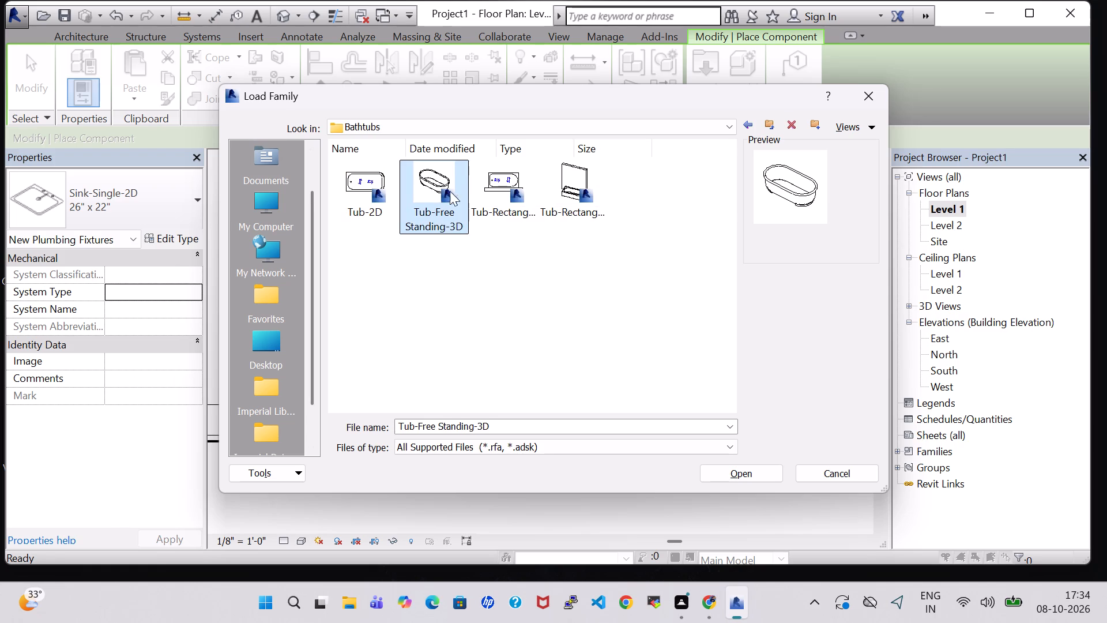
left_click(762, 474)
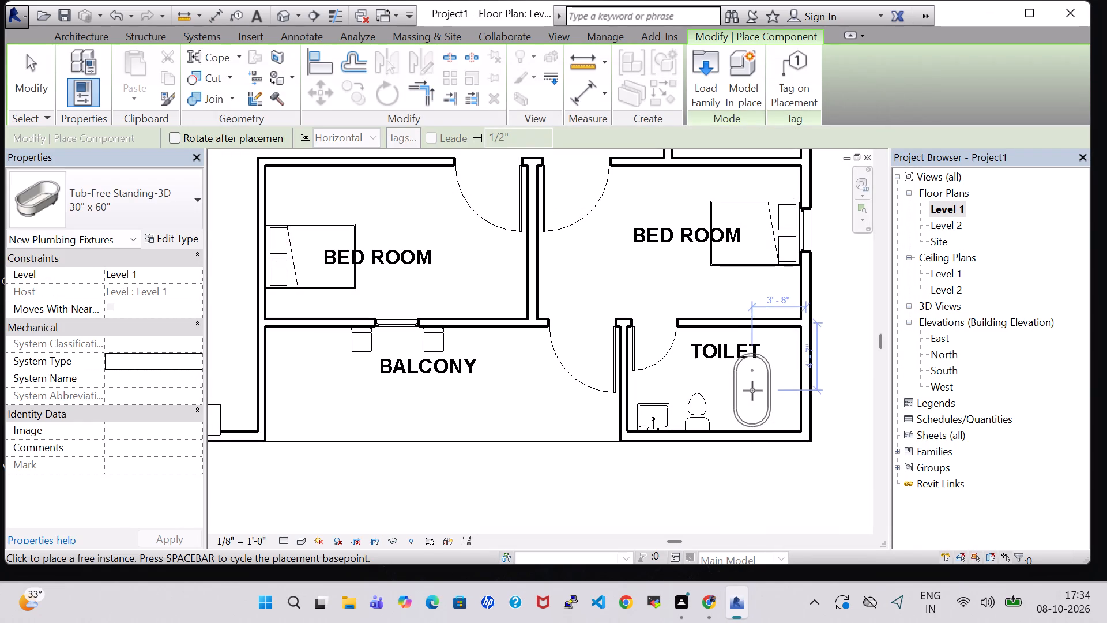
Place the 30" x 60" free-standing tub, rotated 180°, lengthwise along the exterior side wall of the toilet room beside the balcony.
key("space")
key("space")
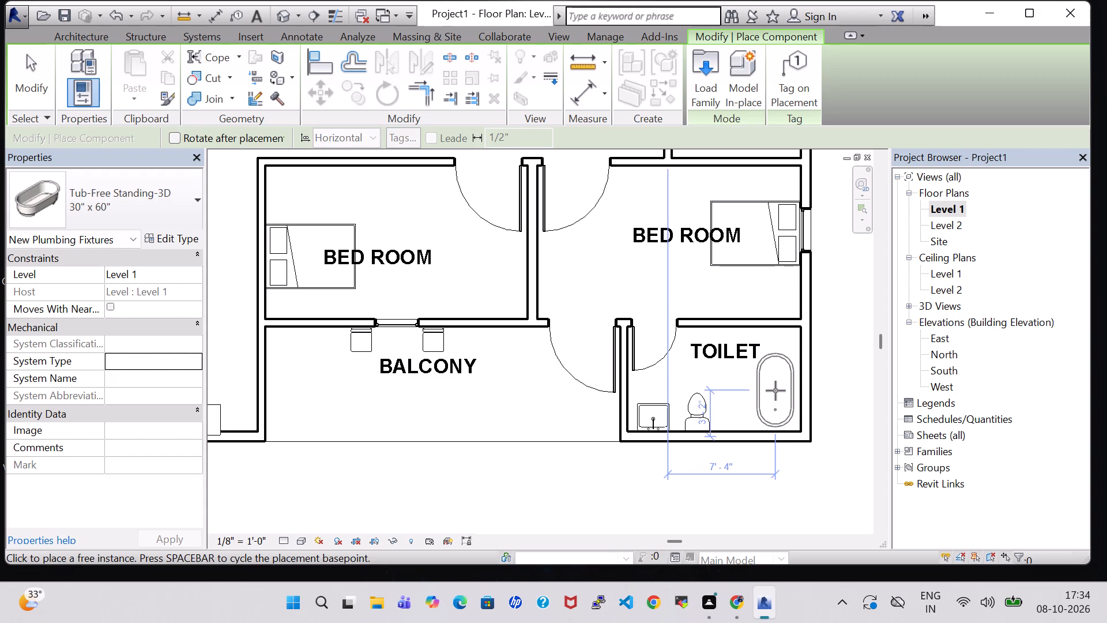
left_click(775, 391)
key("Escape")
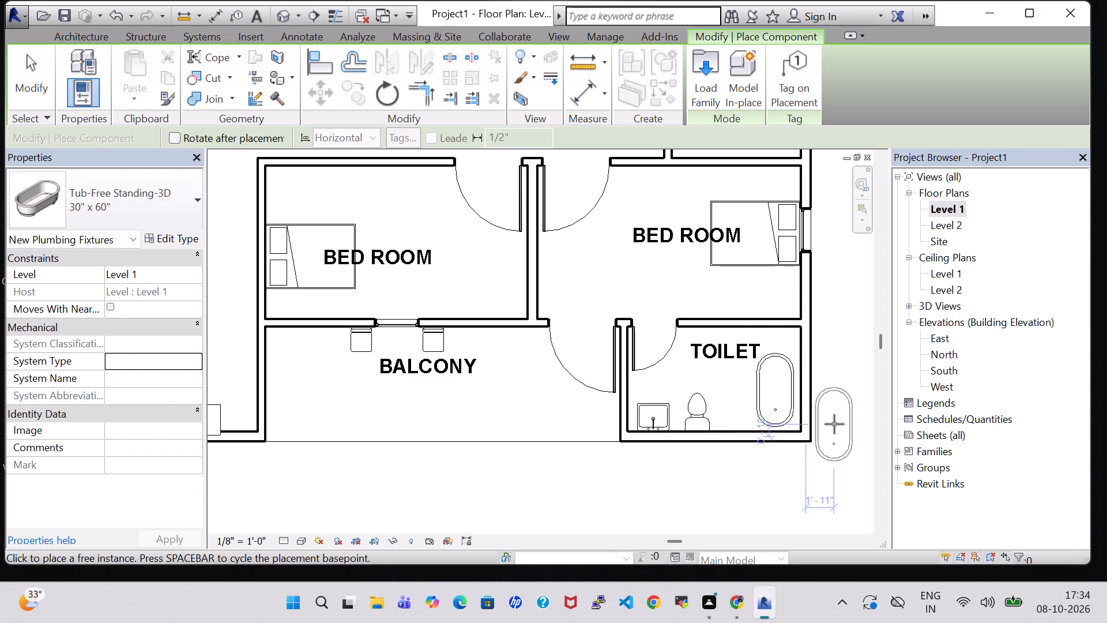
Place another free-standing tub crosswise in the toilet above the dining room, centred about 3'-0" from the exterior wall and 2'-9" from the upper wall.
middle_click_drag(556, 309, 731, 501)
scroll(348, 314, "down", 2)
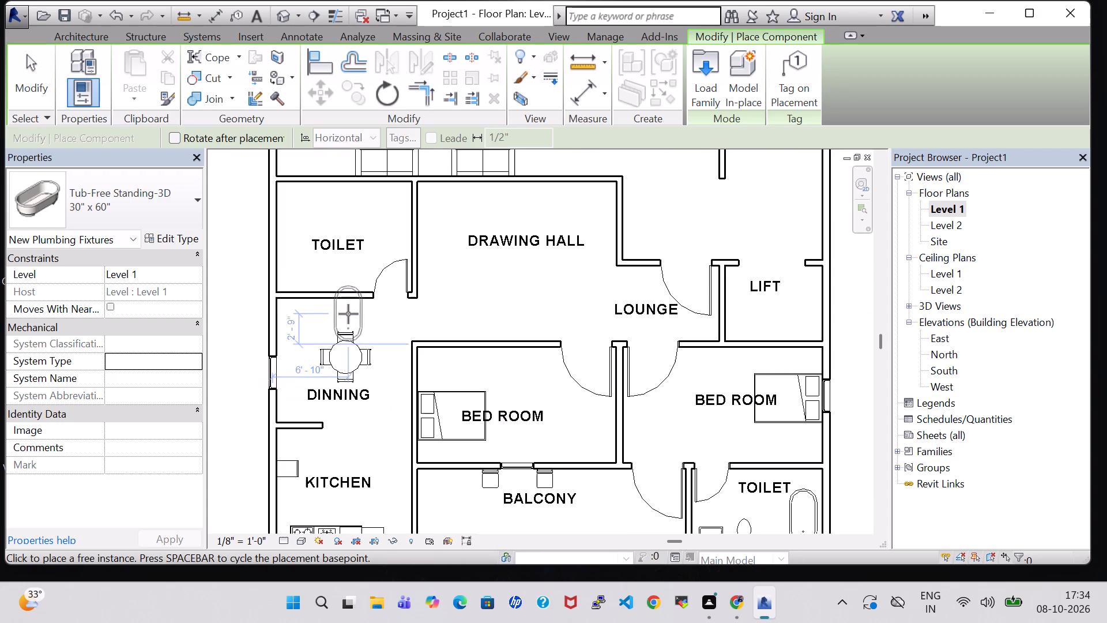
key("space")
key("space")
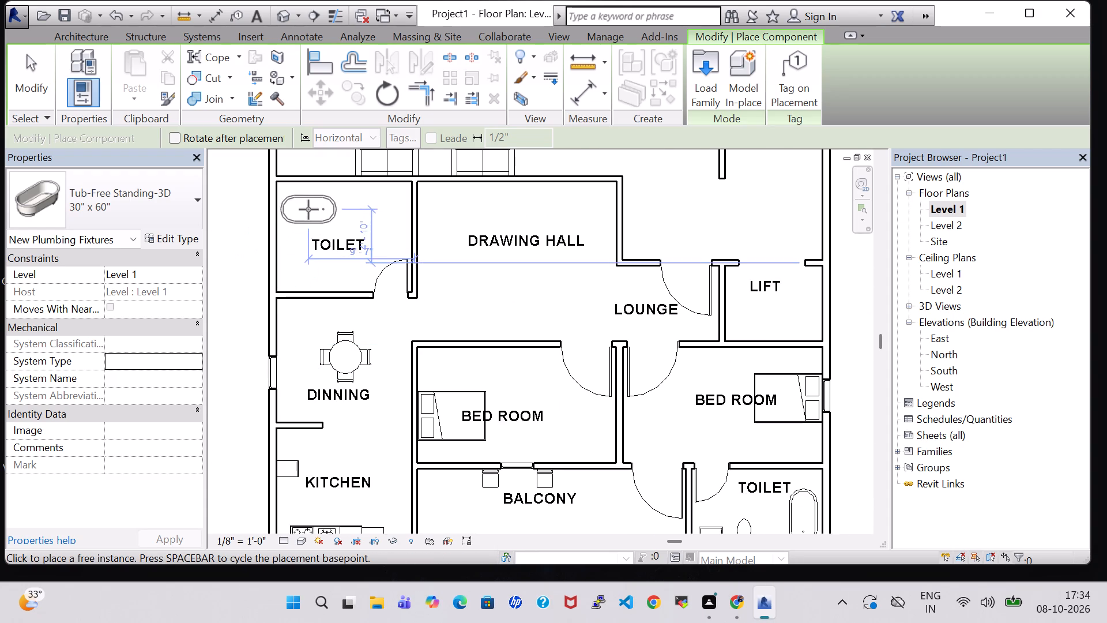
key("space")
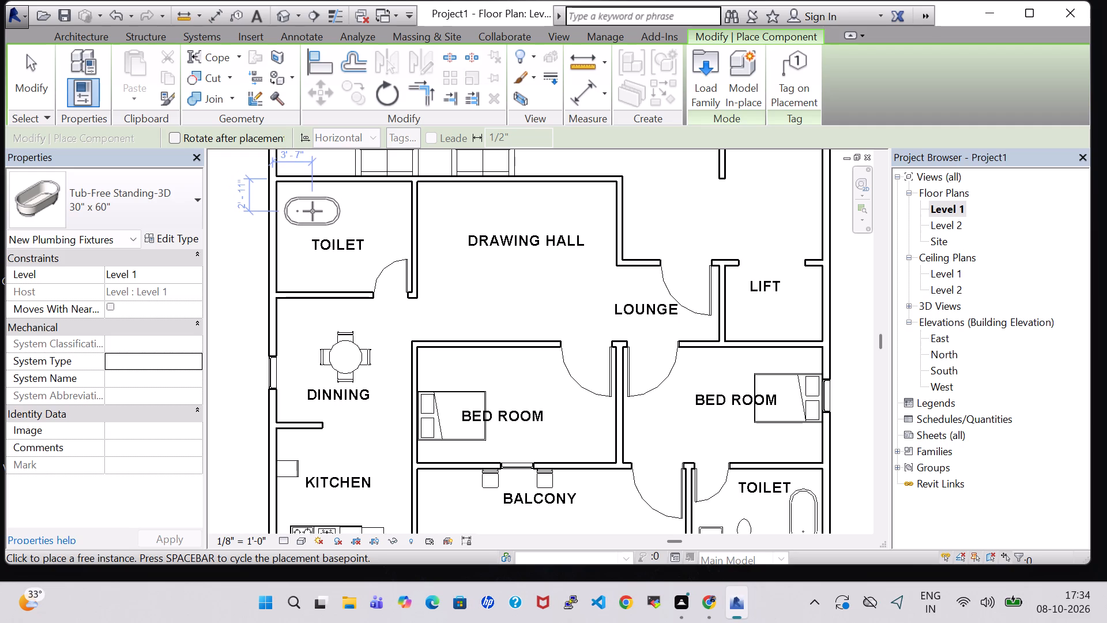
left_click(306, 209)
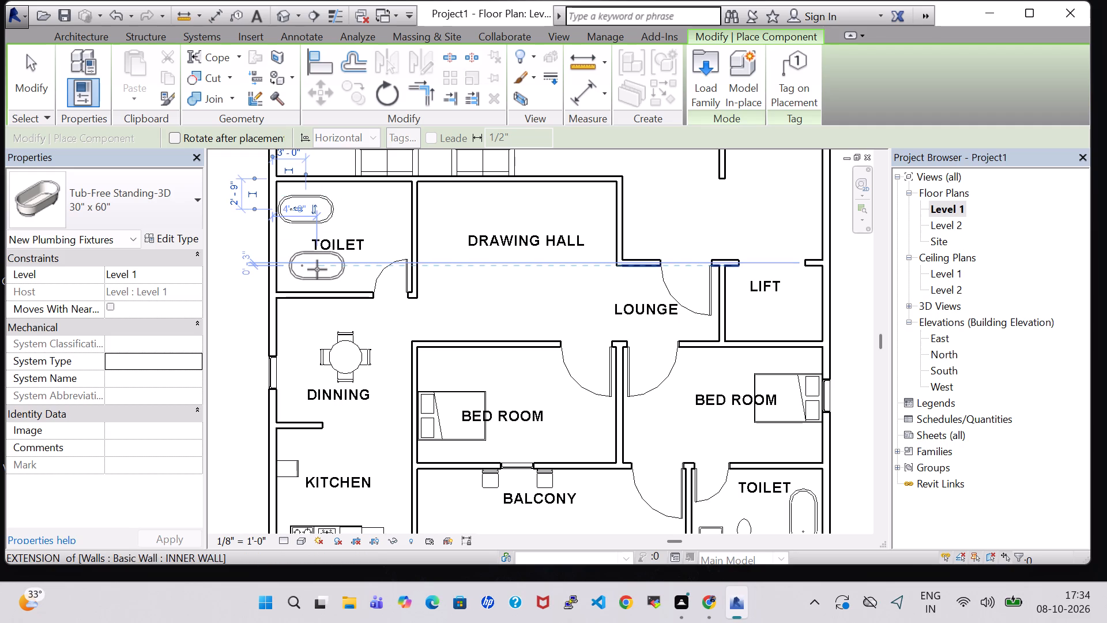
Place a 30" x 60" free-standing tub crosswise in the toilet of the bedroom above the stair, about 3'-3" from the exterior side wall.
scroll(574, 282, "down", 3)
middle_click_drag(621, 227, 592, 411)
middle_click_drag(514, 283, 551, 434)
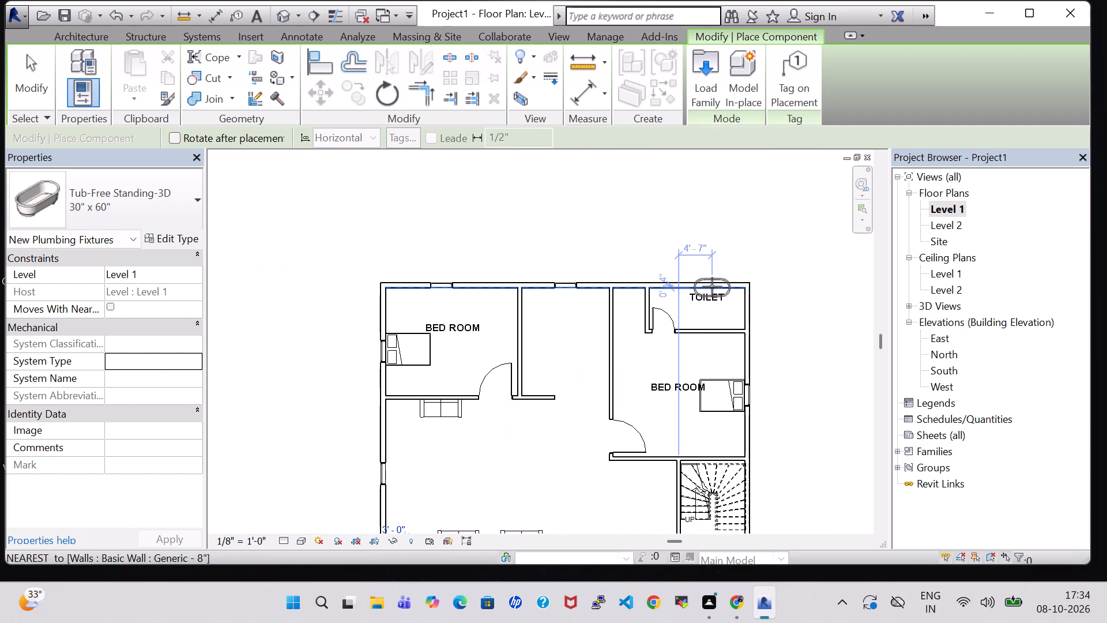
key("space")
key("space")
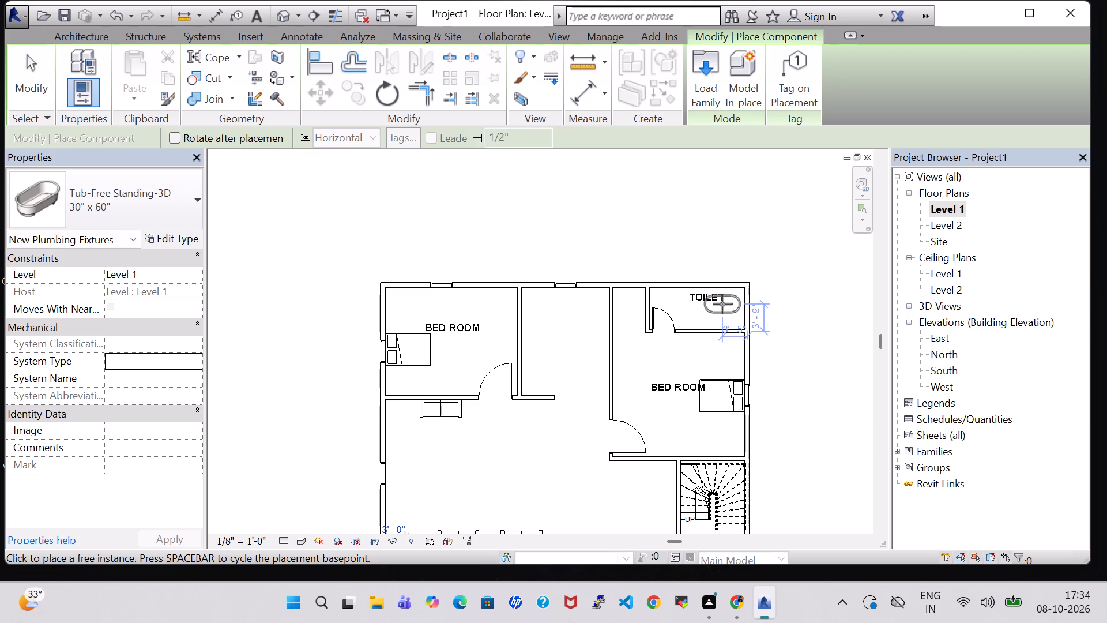
scroll(722, 302, "up", 3)
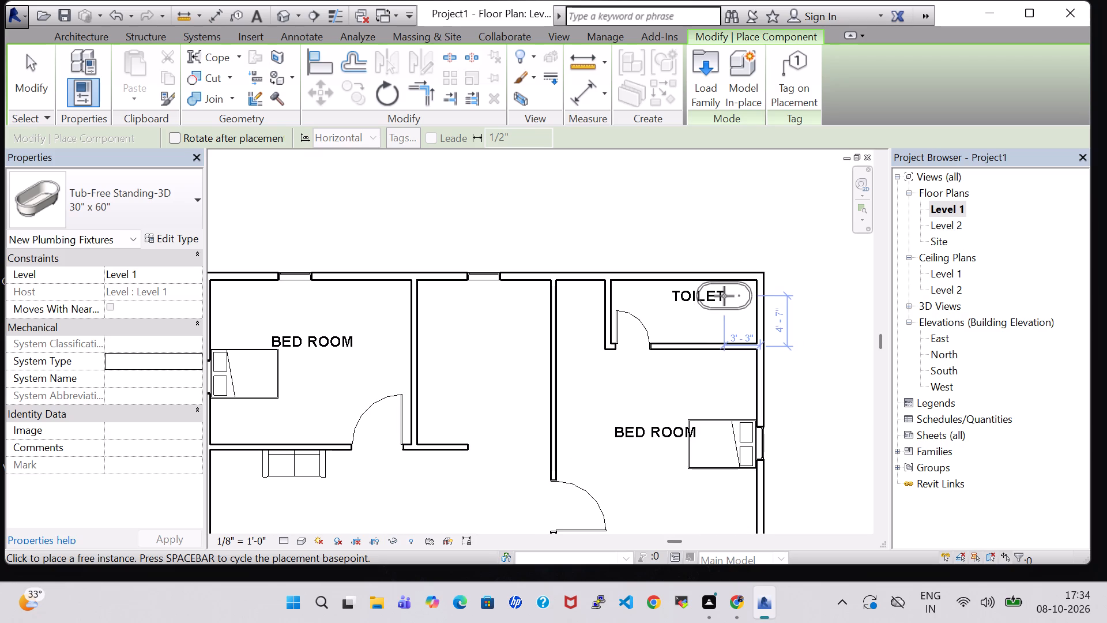
left_click(724, 299)
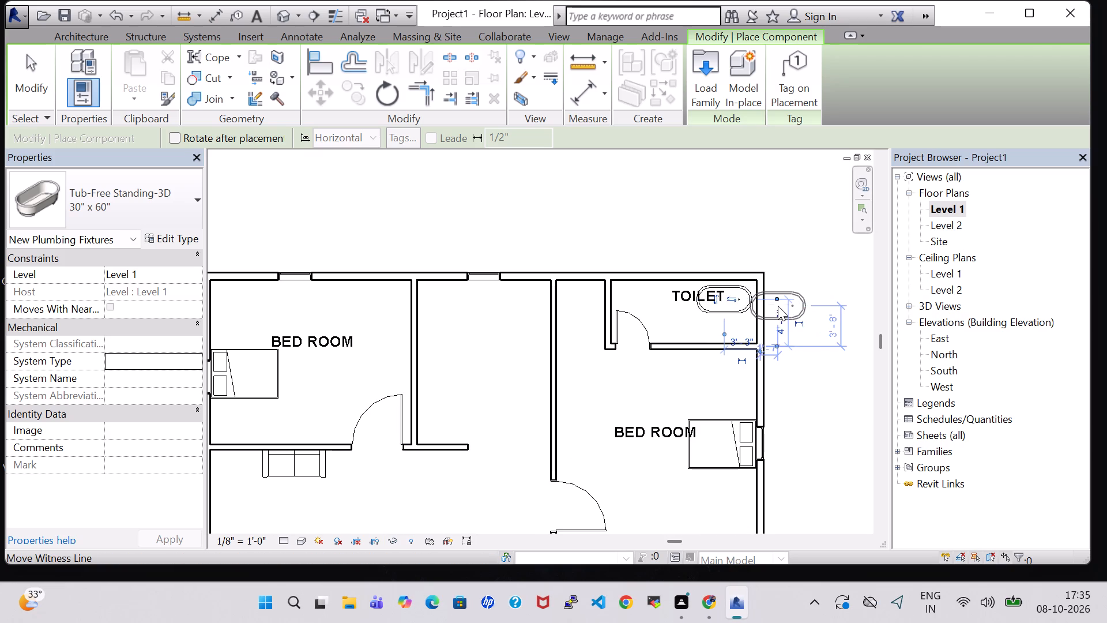
key("Escape")
key("Escape")
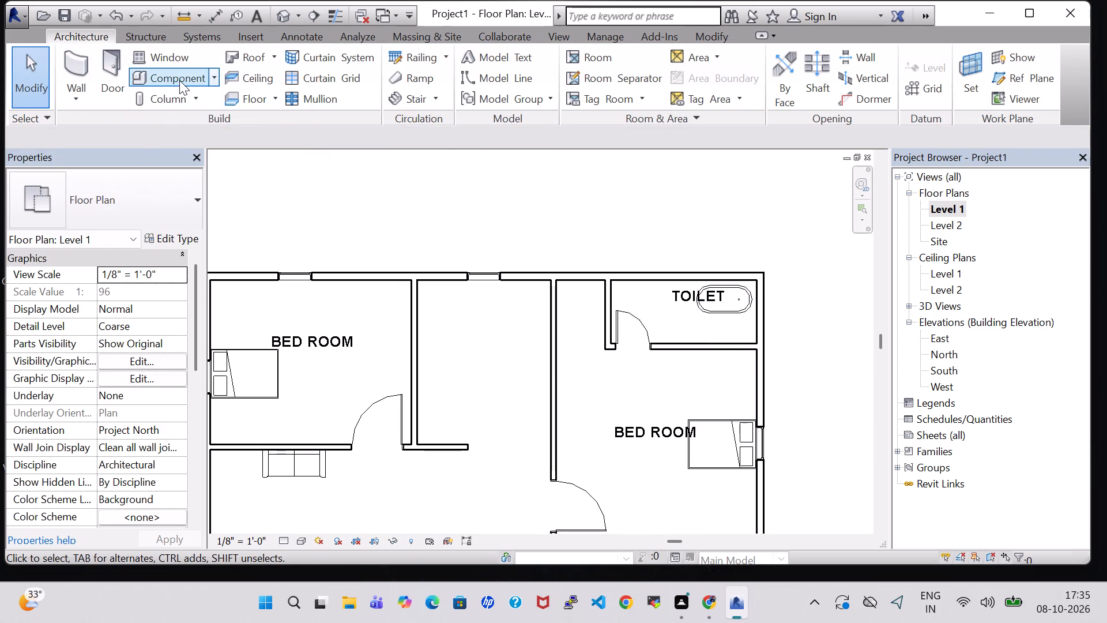
Place a Toilet-Domestic-3D component beside the tub in that bedroom's toilet, rotated with its tank against the exterior side wall.
left_click(179, 80)
left_click(176, 194)
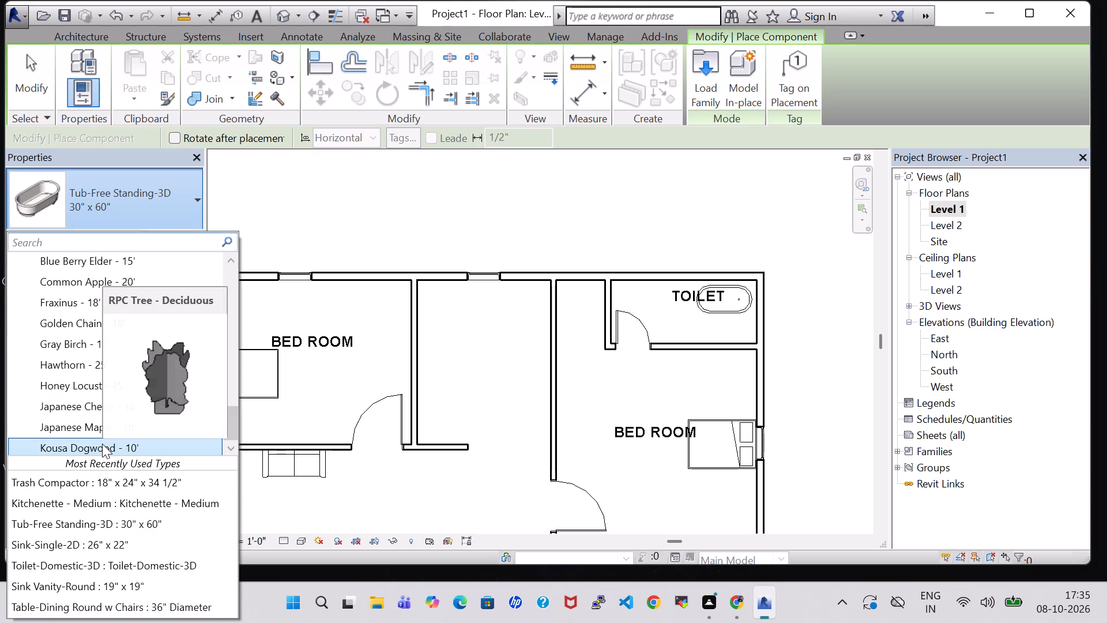
left_click(107, 573)
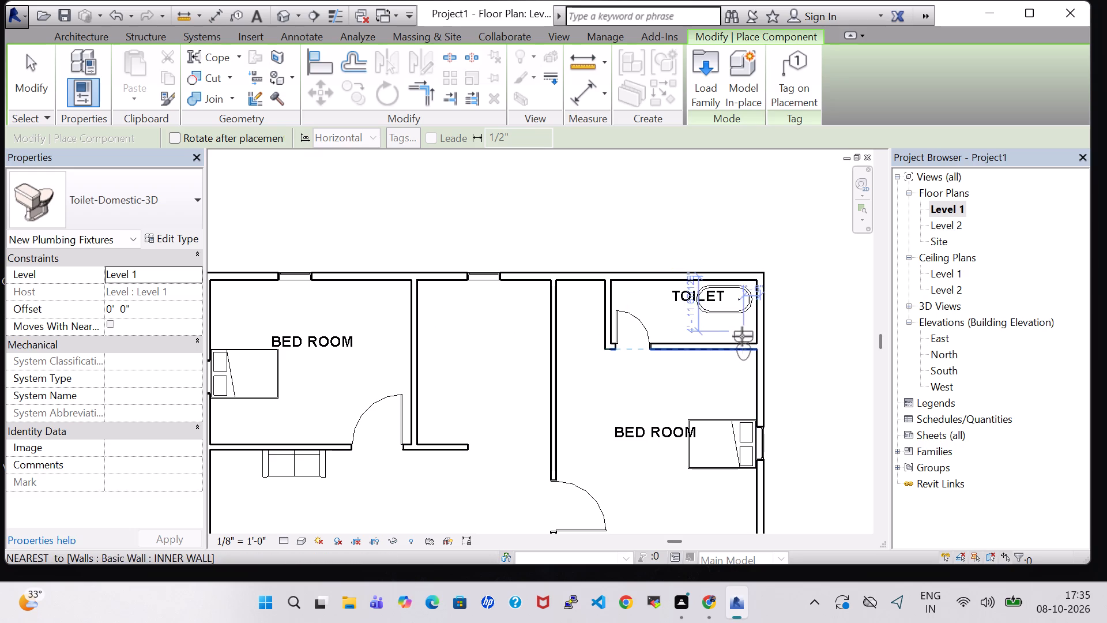
key("space")
key("space")
key("space")
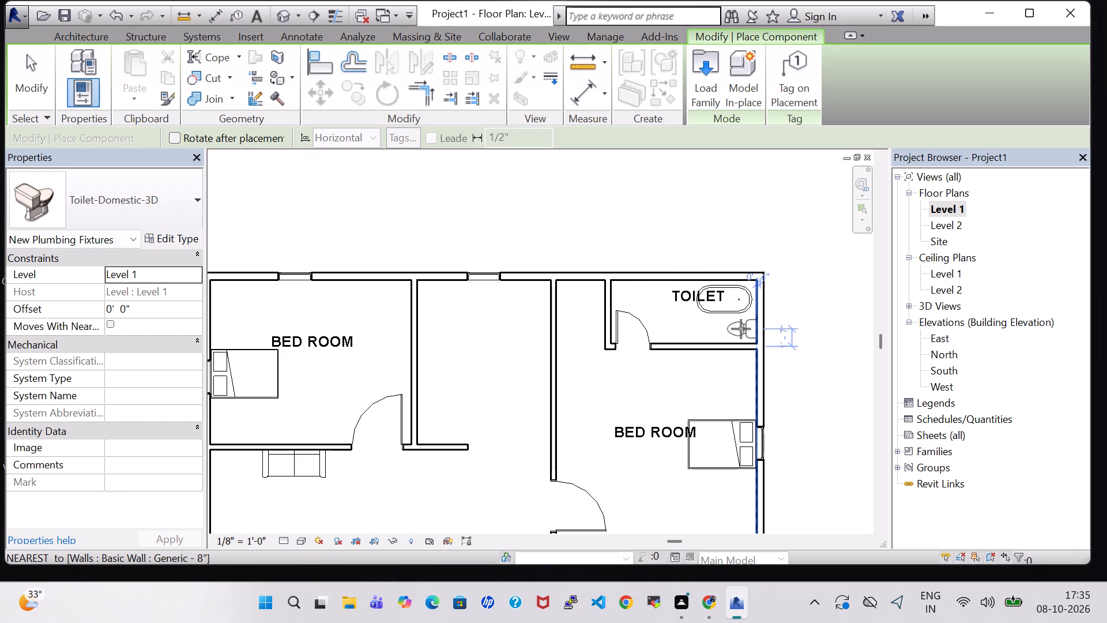
left_click(741, 329)
Place another Toilet-Domestic-3D in the toilet above the dining room, tank against the exterior side wall, about 6'-7" from the upper wall.
middle_click_drag(796, 340, 812, 236)
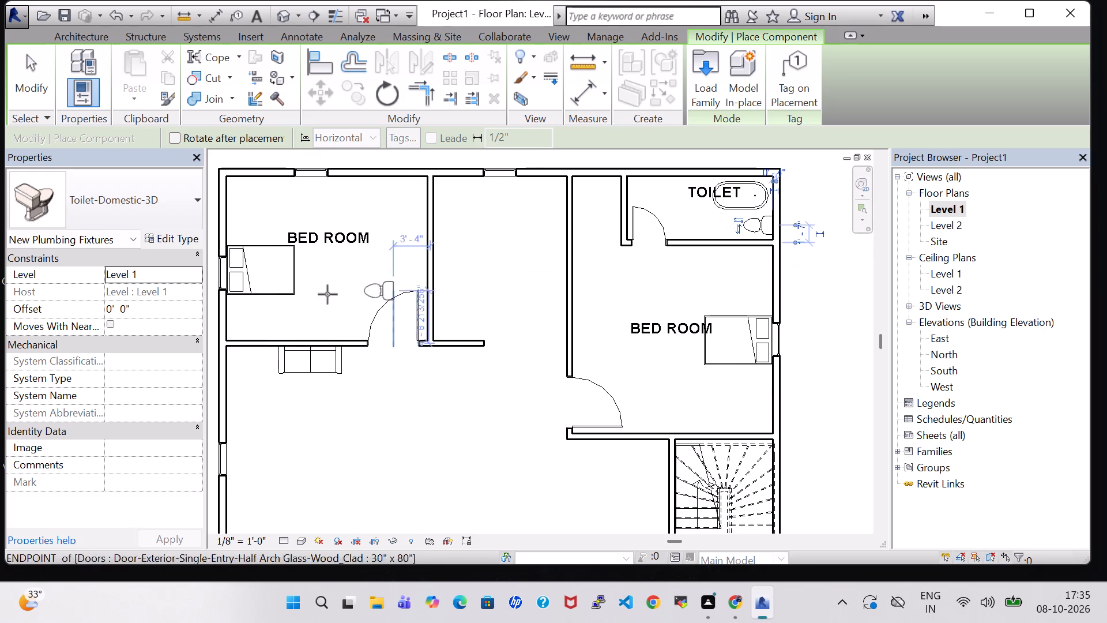
middle_click_drag(367, 252, 406, 351)
middle_click_drag(406, 351, 394, 303)
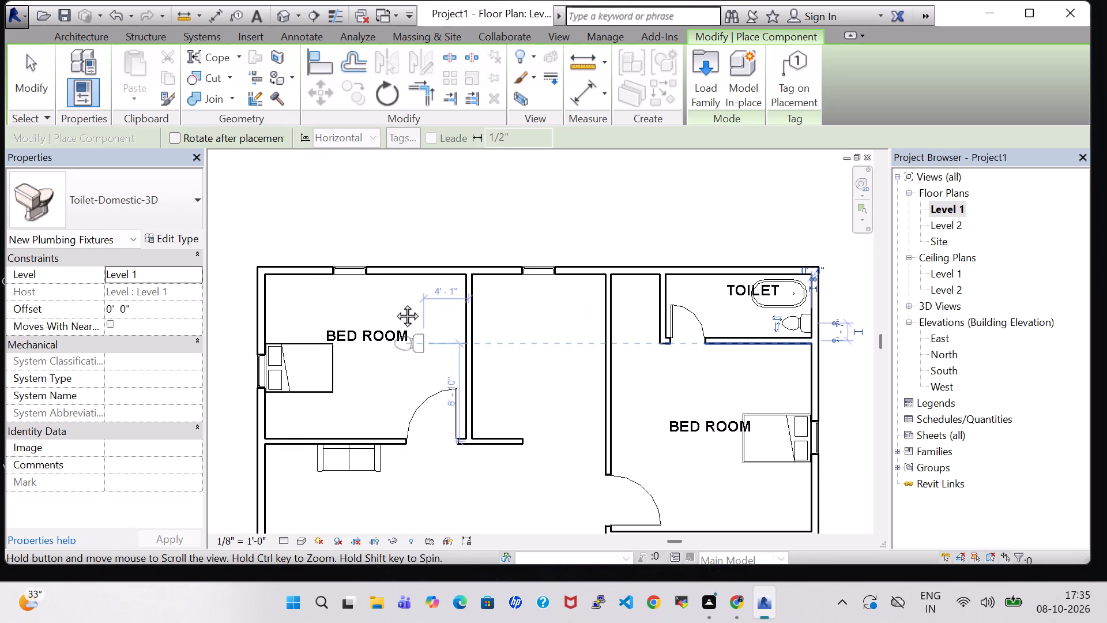
middle_click_drag(394, 303, 392, 227)
scroll(392, 225, "down", 2)
scroll(460, 396, "down", 1)
middle_click_drag(460, 396, 436, 221)
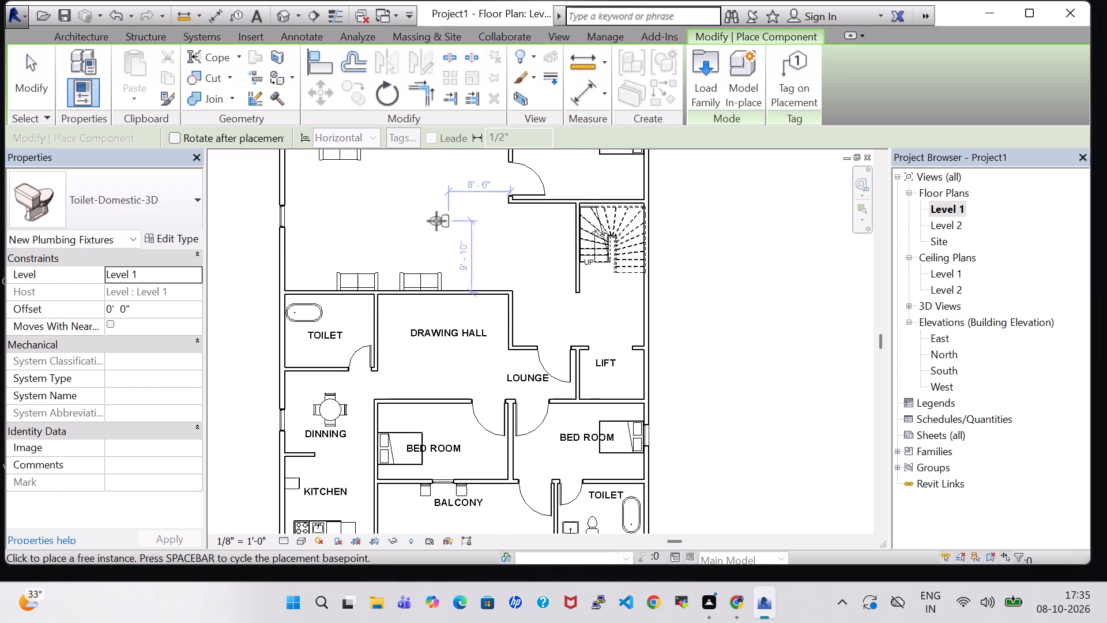
key("space")
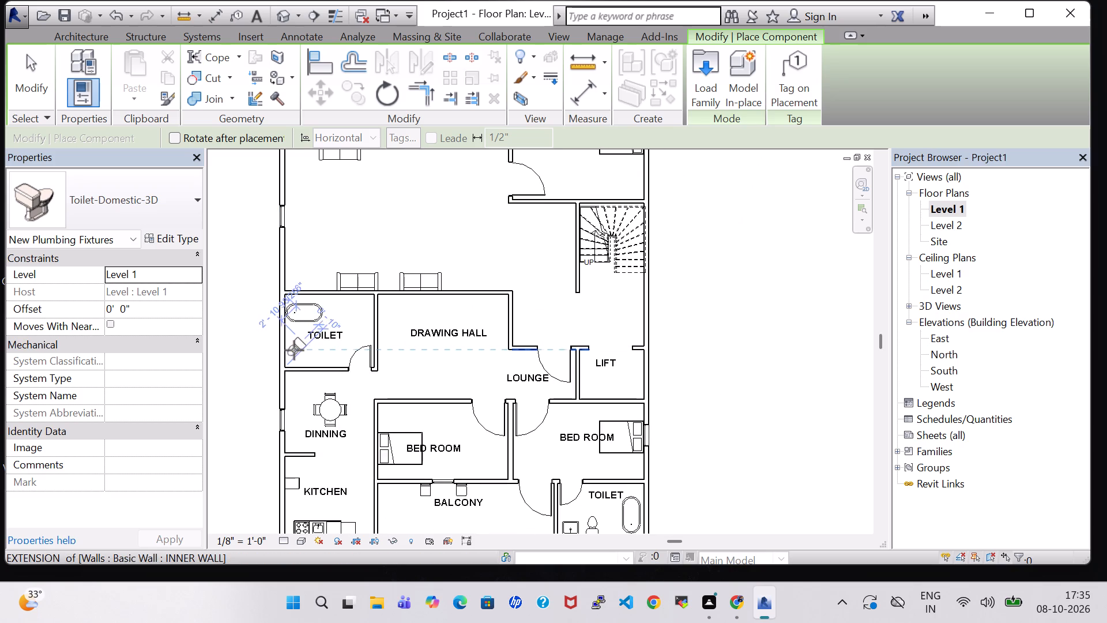
key("space")
key("space")
scroll(296, 350, "up", 5)
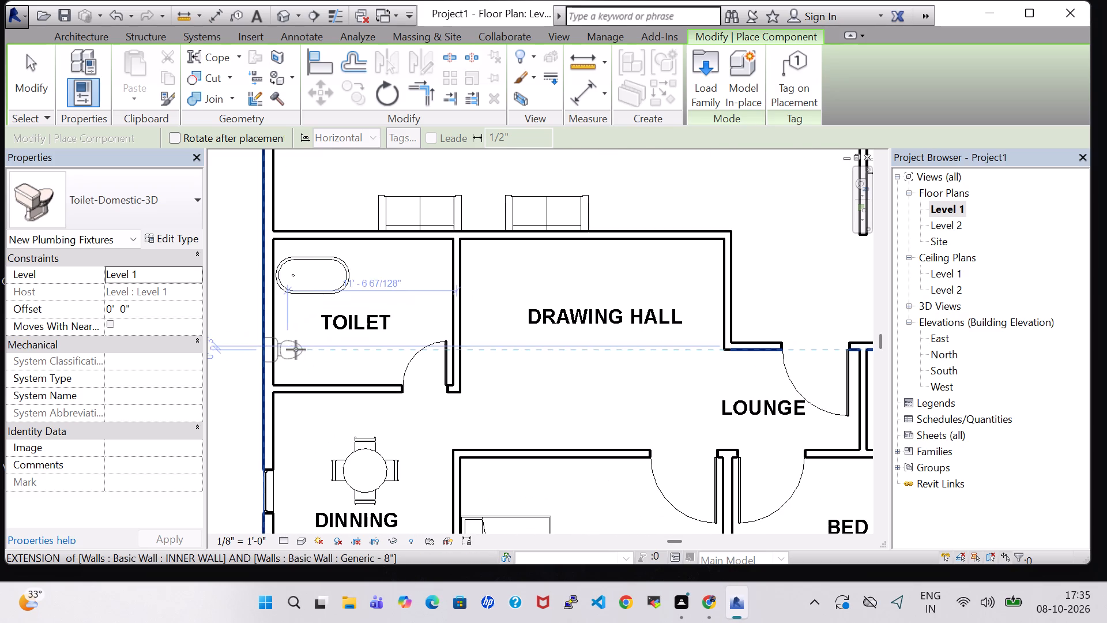
left_click(300, 332)
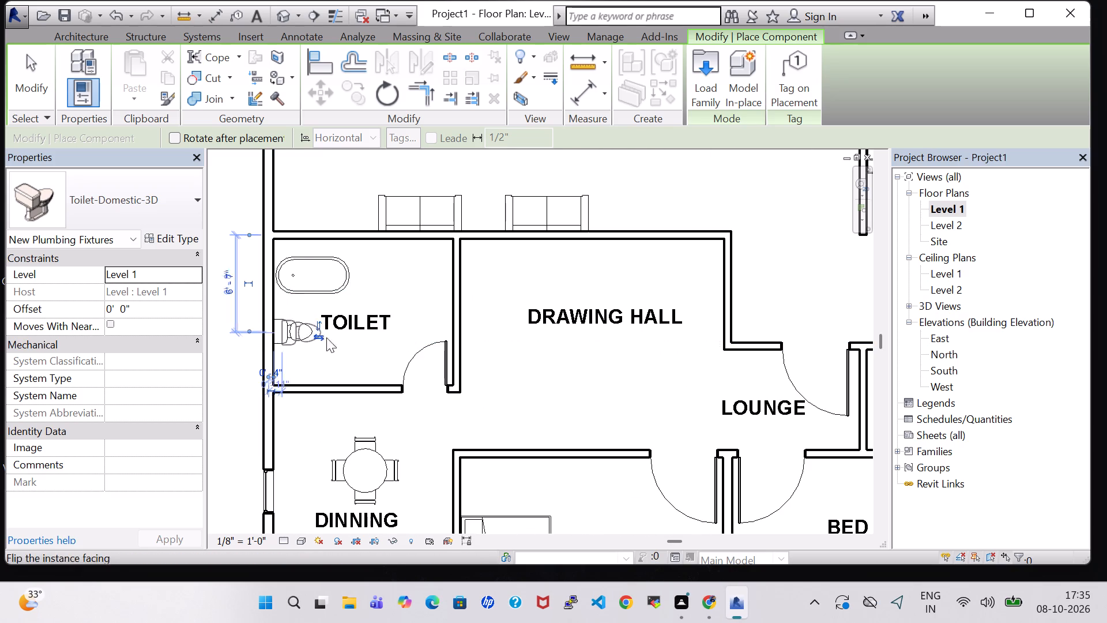
scroll(333, 339, "down", 6)
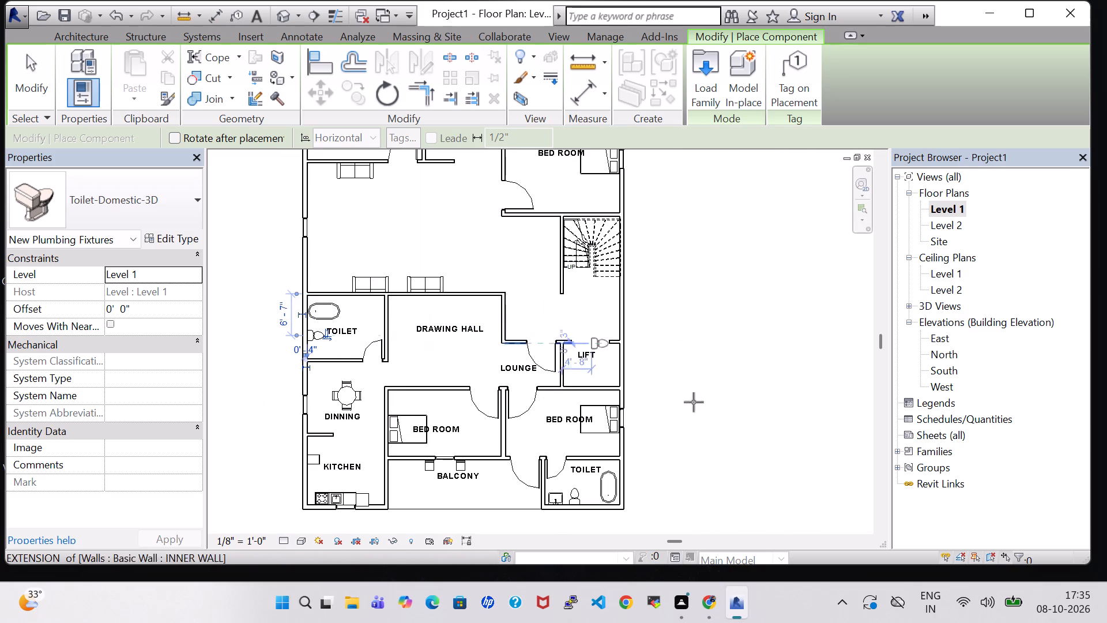
key("Escape")
key("Escape")
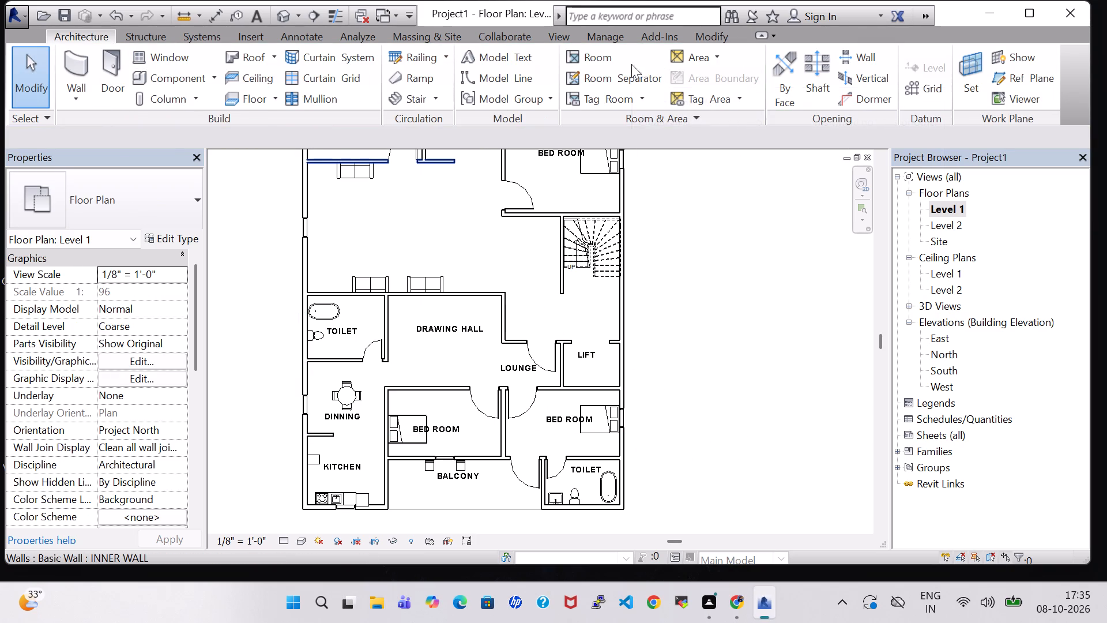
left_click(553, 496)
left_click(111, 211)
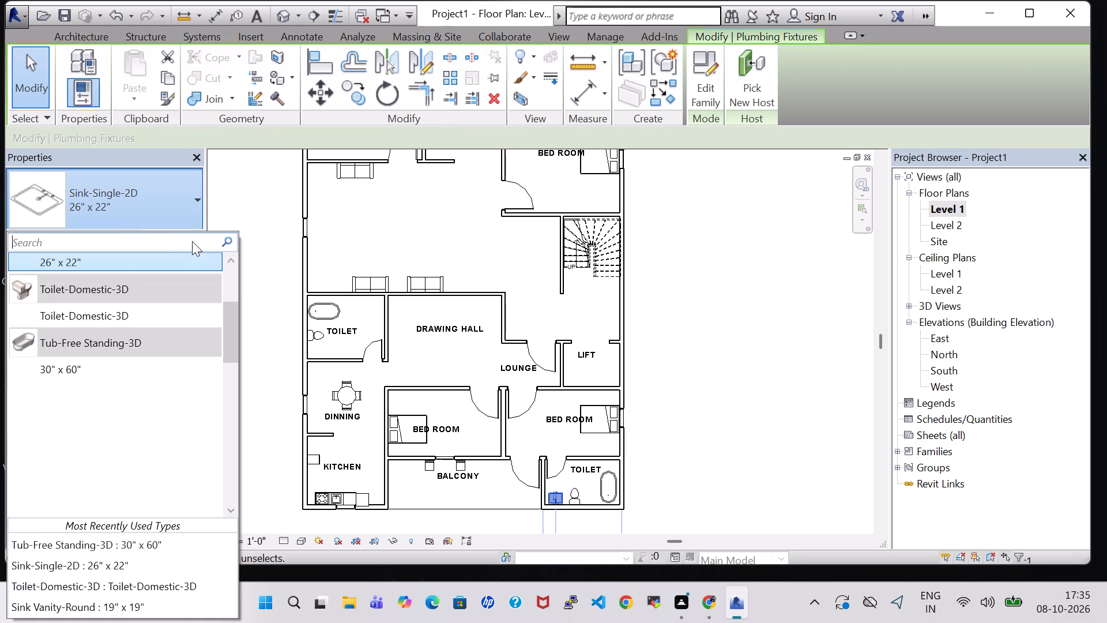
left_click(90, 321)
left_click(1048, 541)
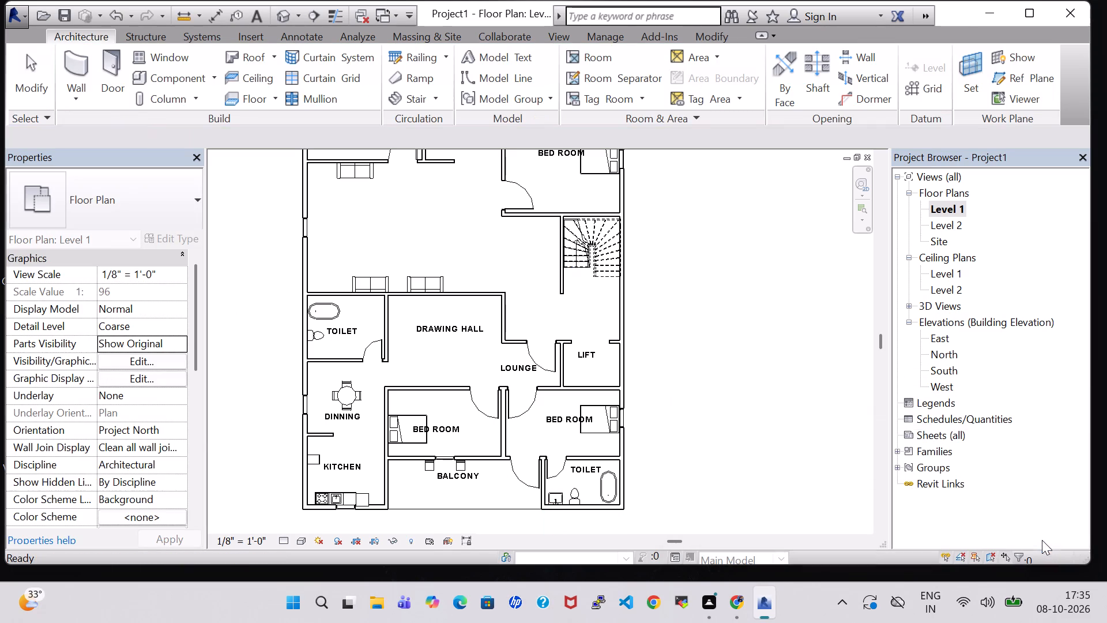
Place a 26" x 22" Sink-Single-2D on the lower wall of the toilet above the dining room, 5'-4" from the exterior wall.
left_click(160, 70)
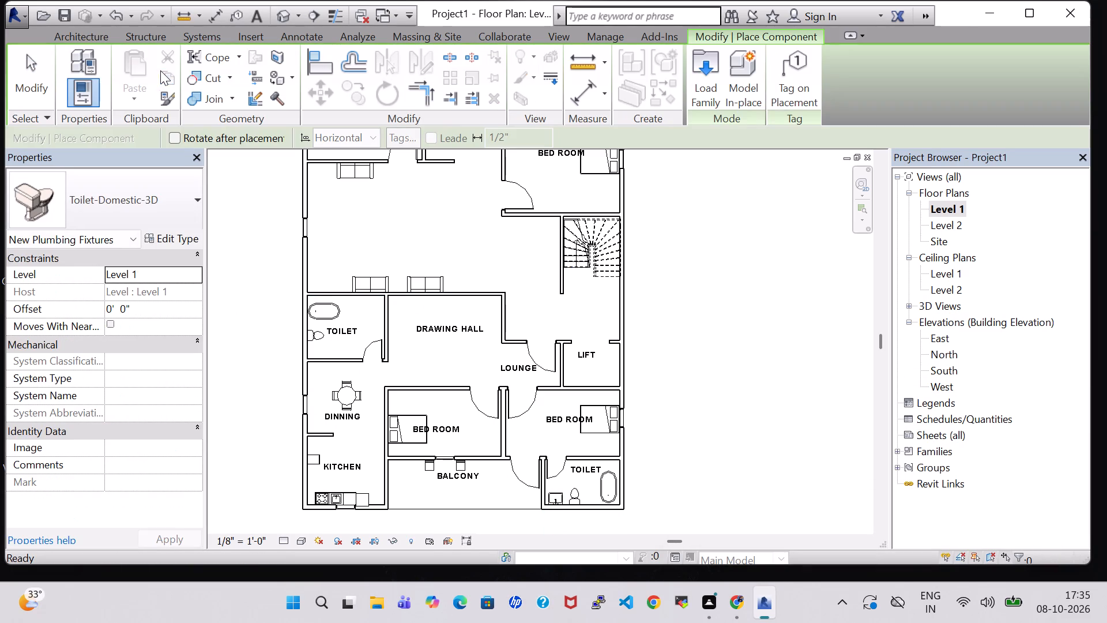
left_click(199, 201)
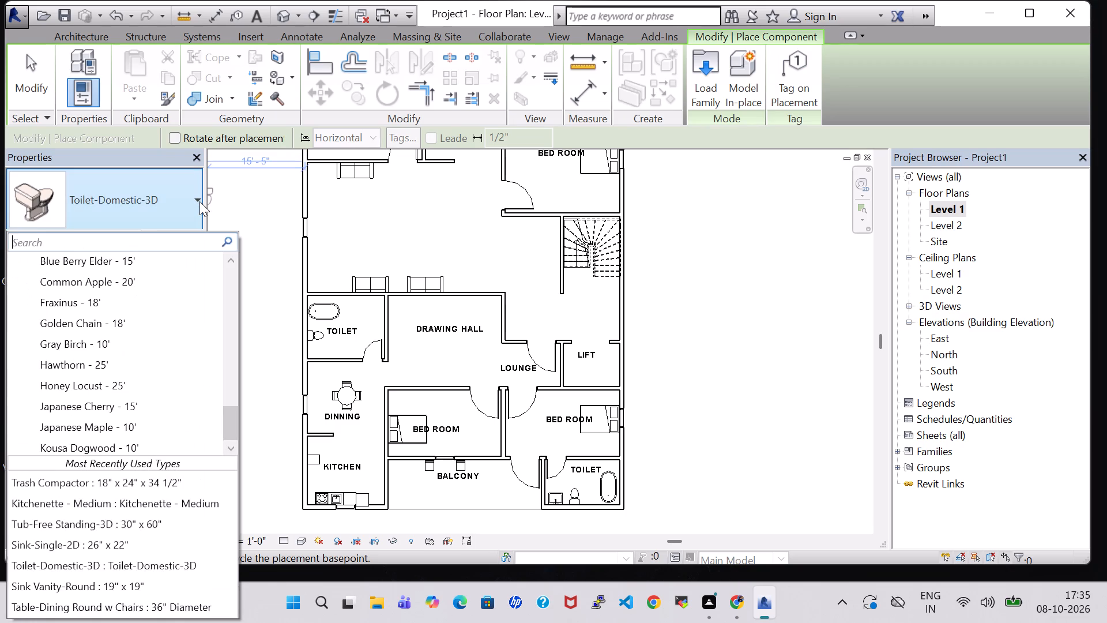
left_click(58, 536)
scroll(351, 326, "up", 2)
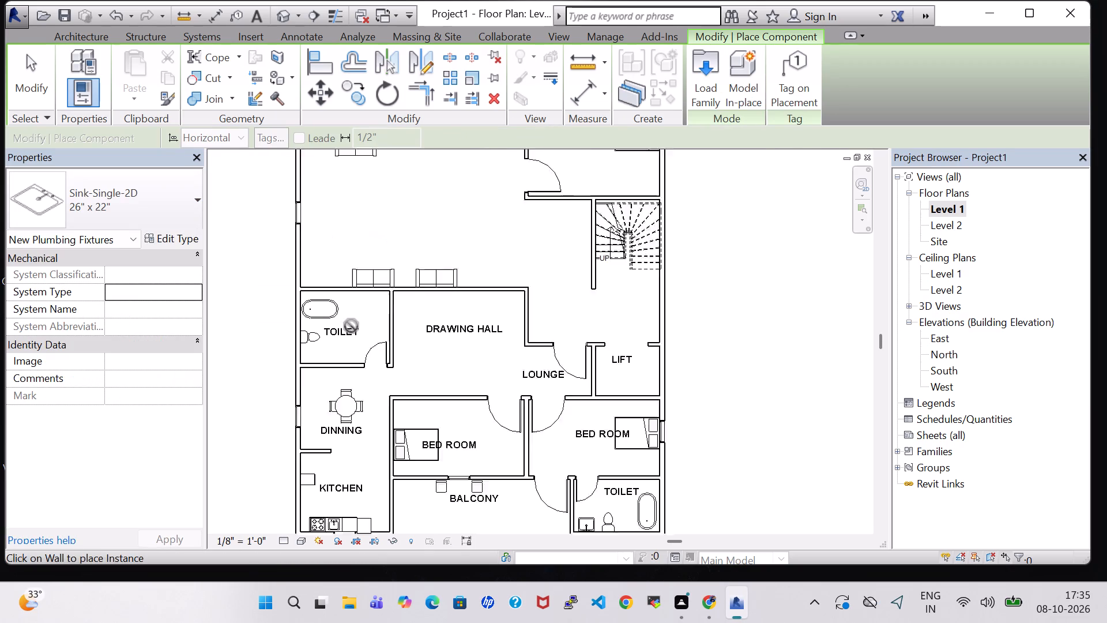
scroll(351, 326, "up", 2)
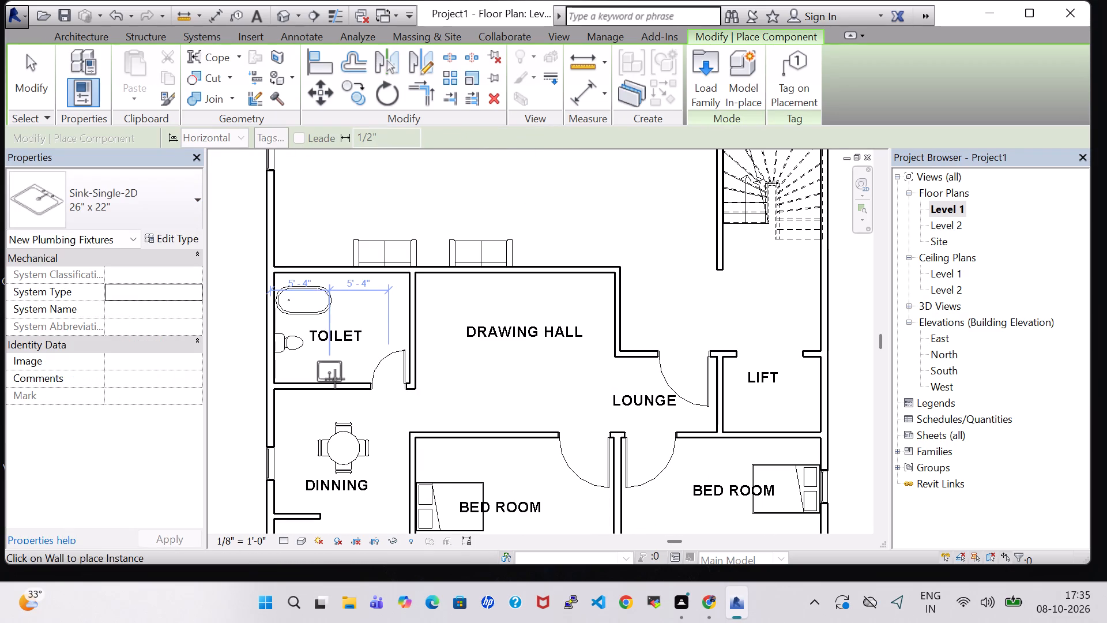
left_click(335, 379)
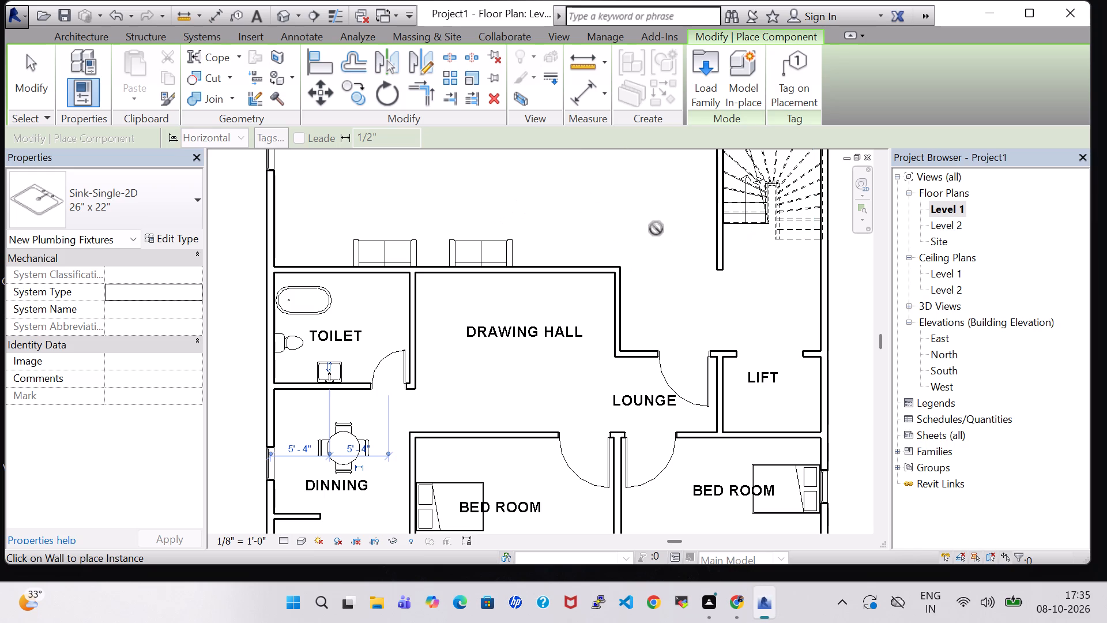
Place another 26" x 22" single sink on the lower wall of the toilet above the stair-side bedroom, 7'-6" from the exterior side wall.
scroll(656, 228, "down", 2)
middle_click_drag(656, 228, 654, 462)
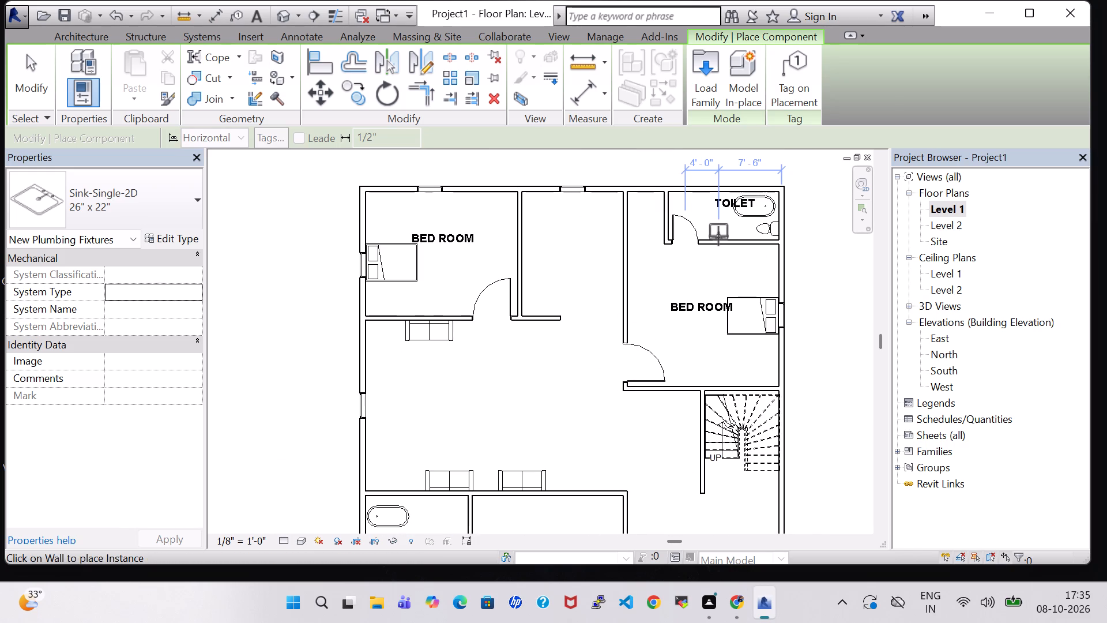
left_click(718, 236)
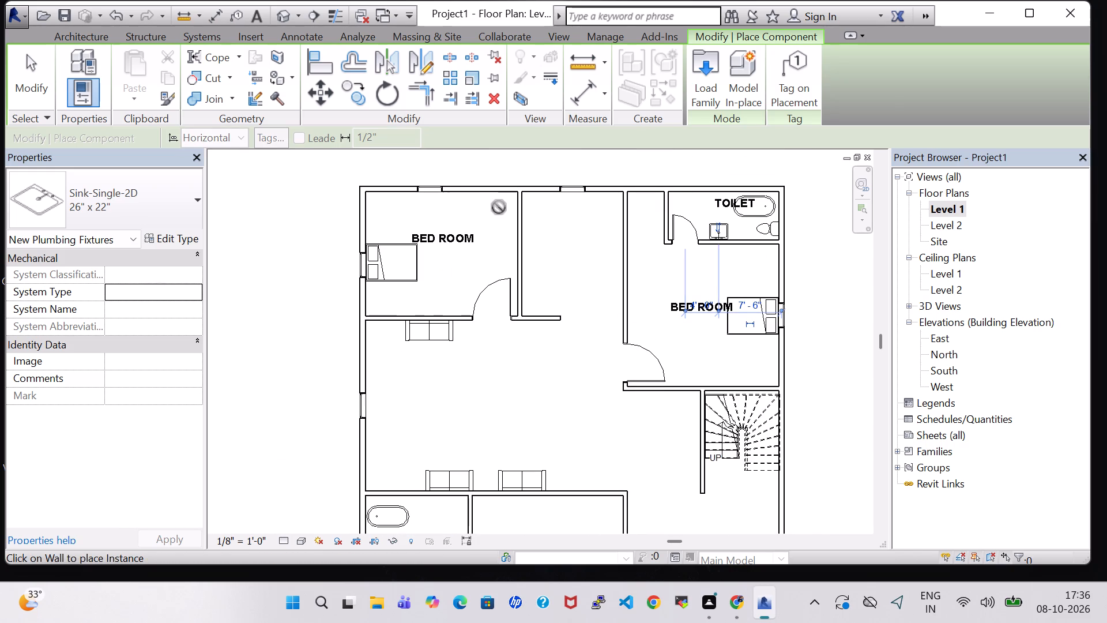
scroll(454, 292, "down", 3)
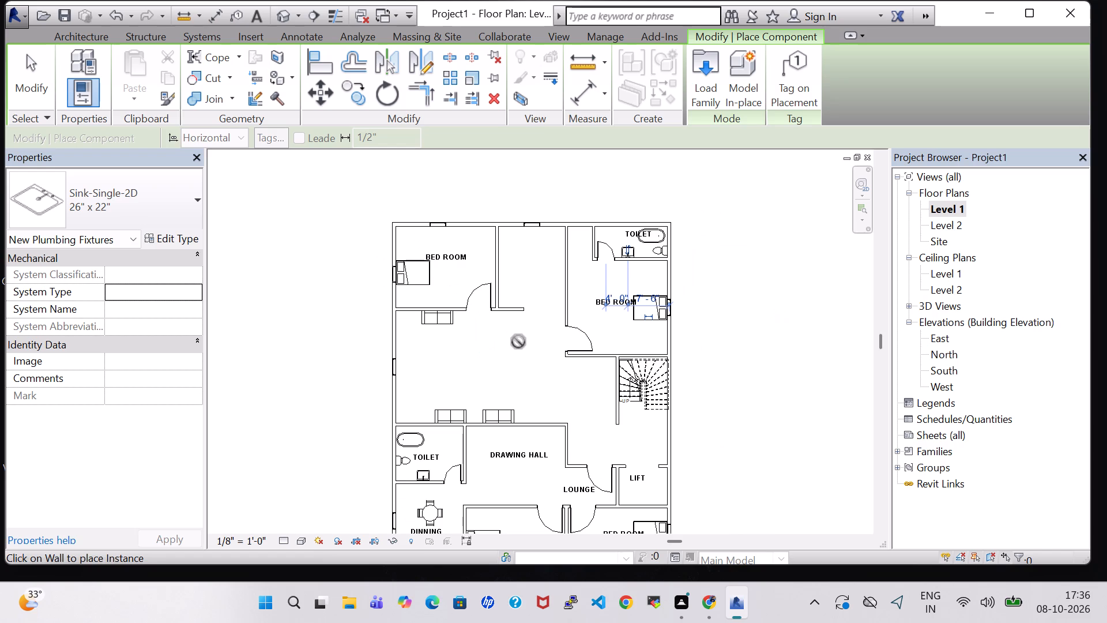
middle_click_drag(511, 346, 527, 292)
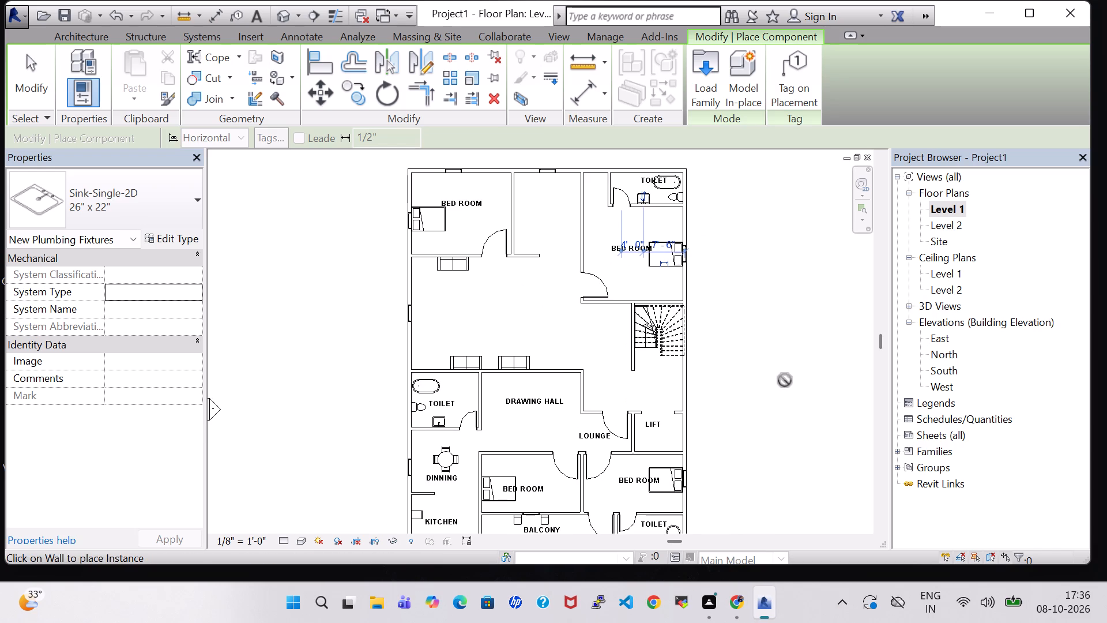
middle_click_drag(785, 380, 785, 321)
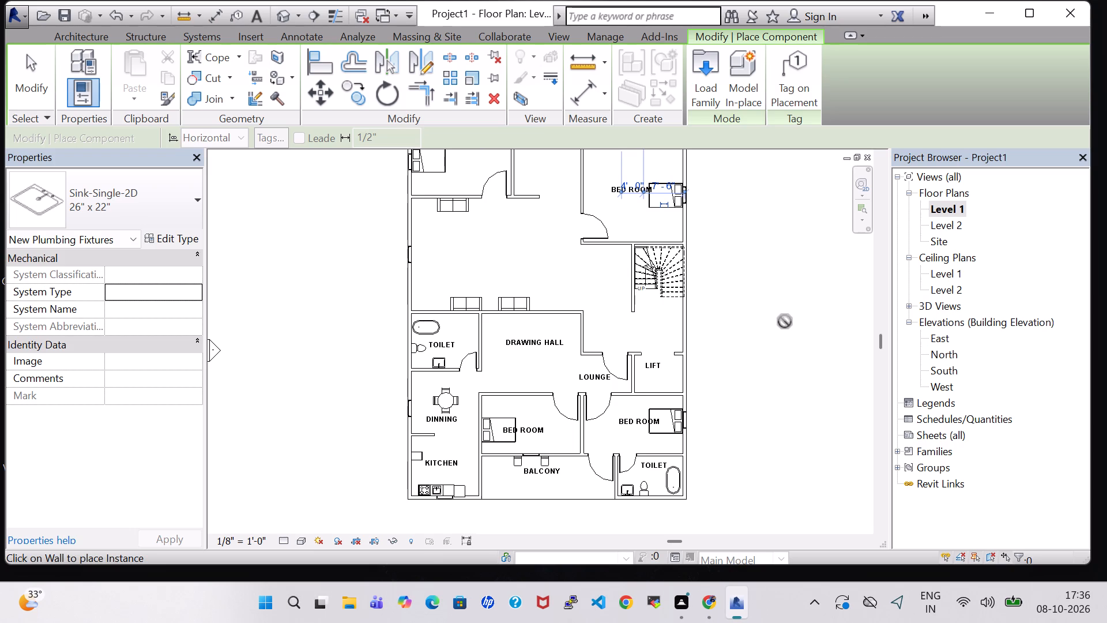
key("Escape")
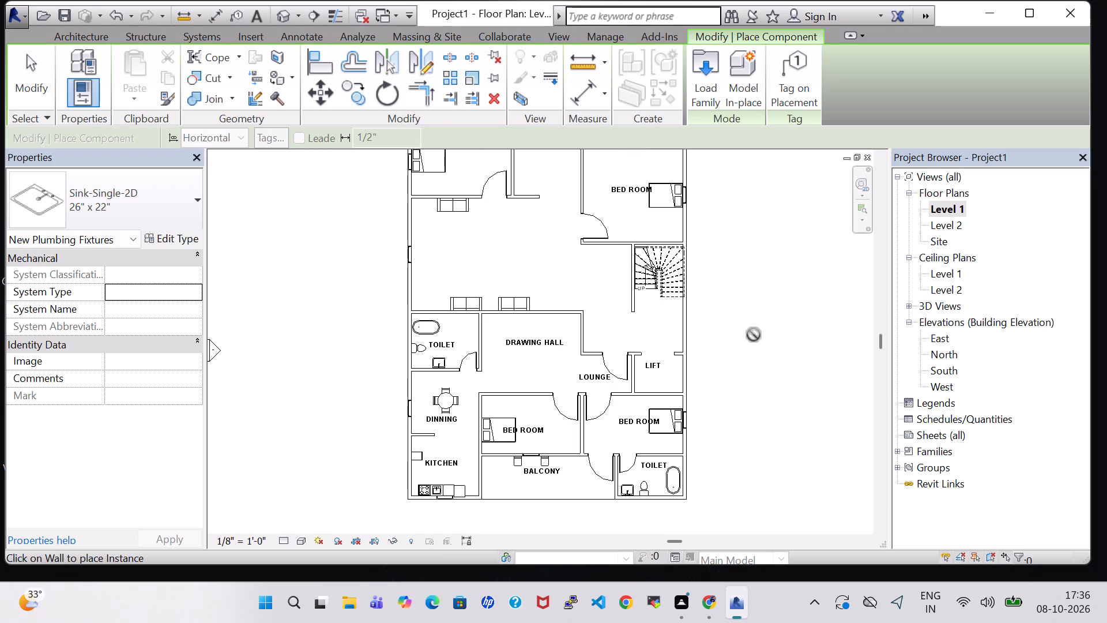
key("Escape")
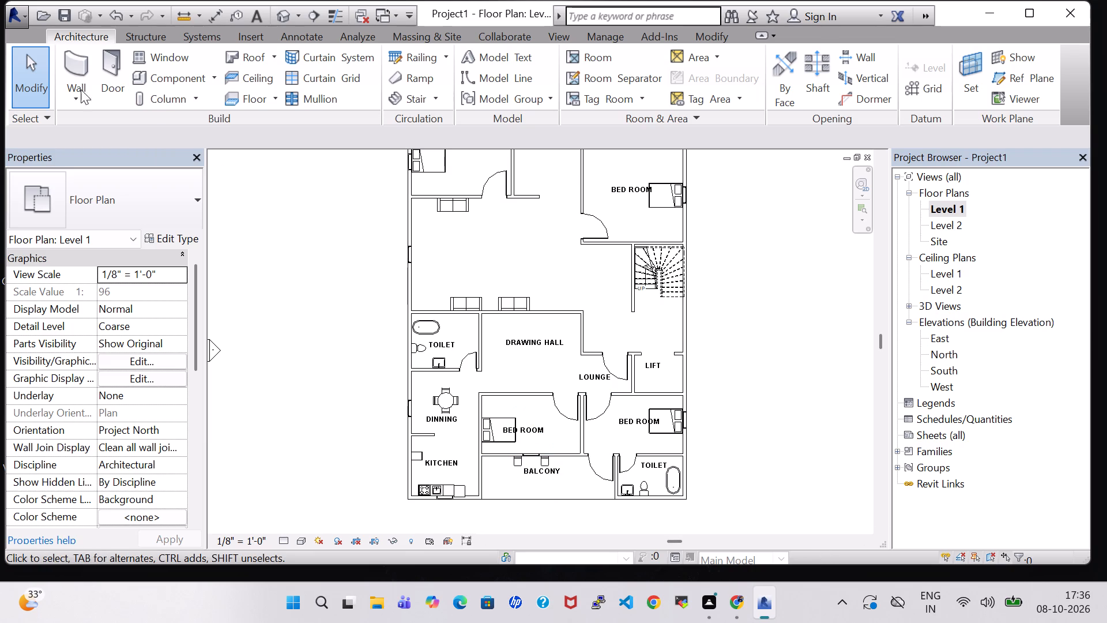
Load Table-Night Stand as a component from the US Imperial library's Furniture, Tables folder.
left_click(170, 77)
left_click(717, 99)
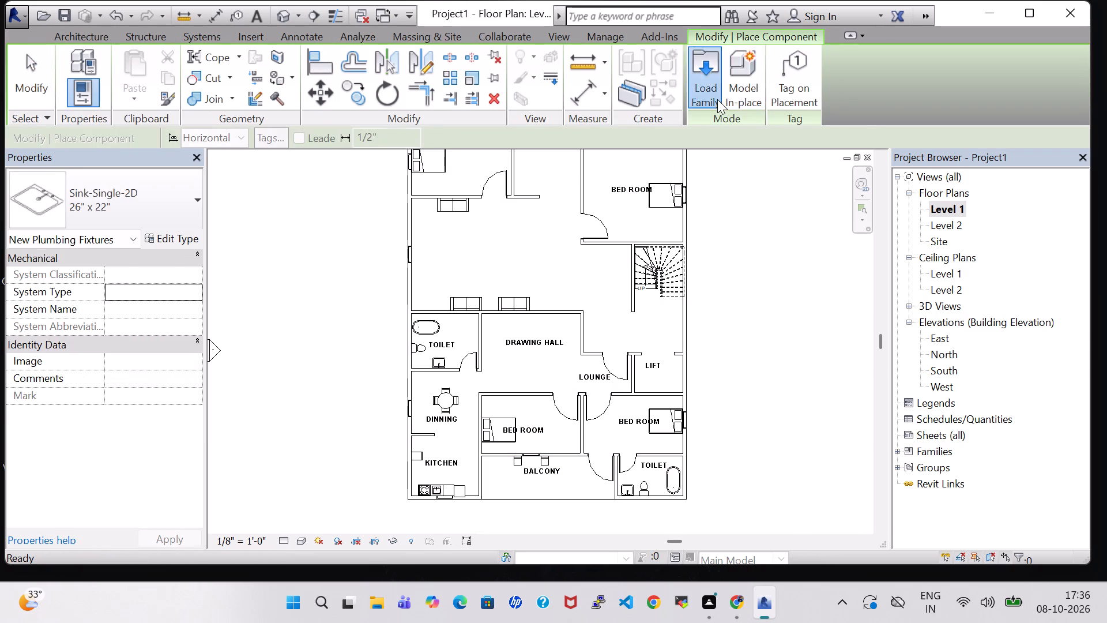
scroll(634, 325, "down", 1)
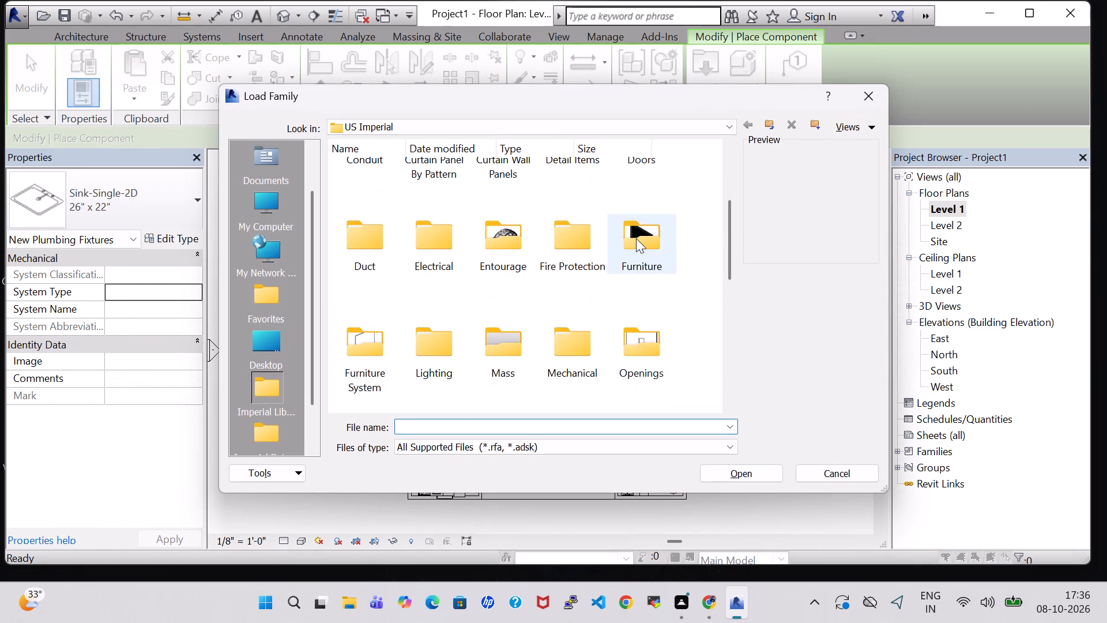
double_click(636, 238)
double_click(563, 193)
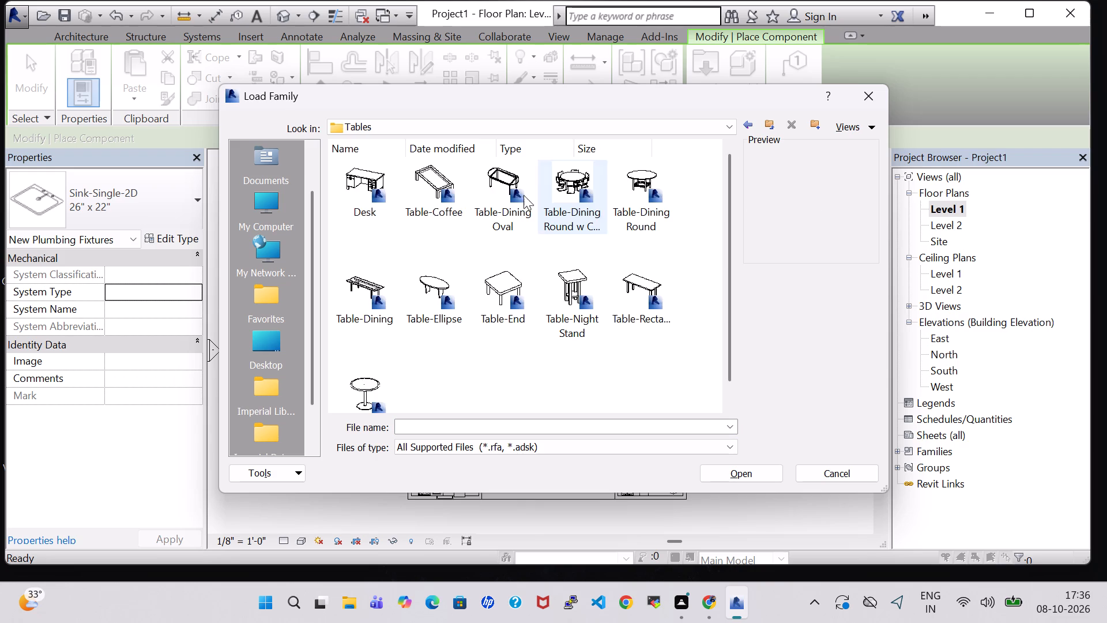
left_click(562, 284)
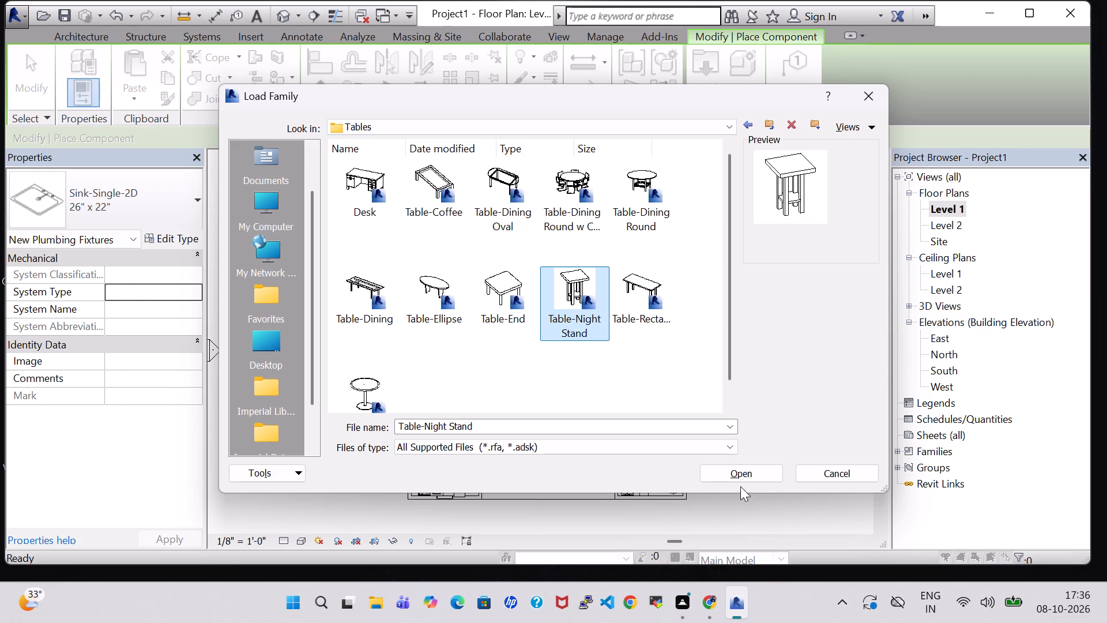
left_click(737, 470)
scroll(524, 414, "up", 4)
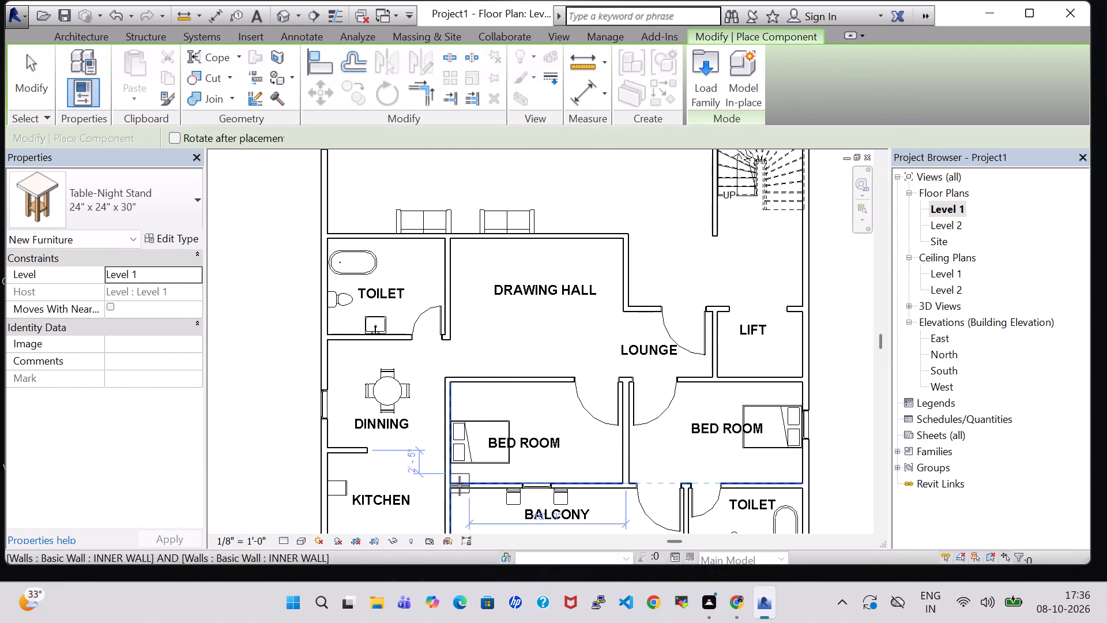
Place 24" x 24" x 30" night stands against the wall on both sides of the beds in the two lower bedrooms.
left_click(461, 473)
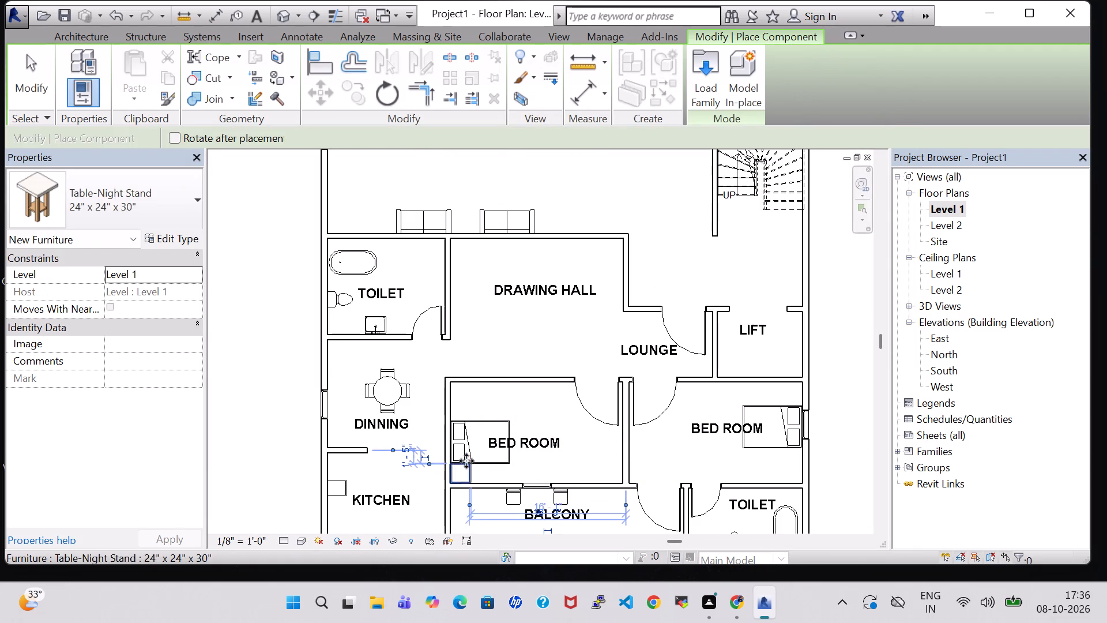
left_click(453, 401)
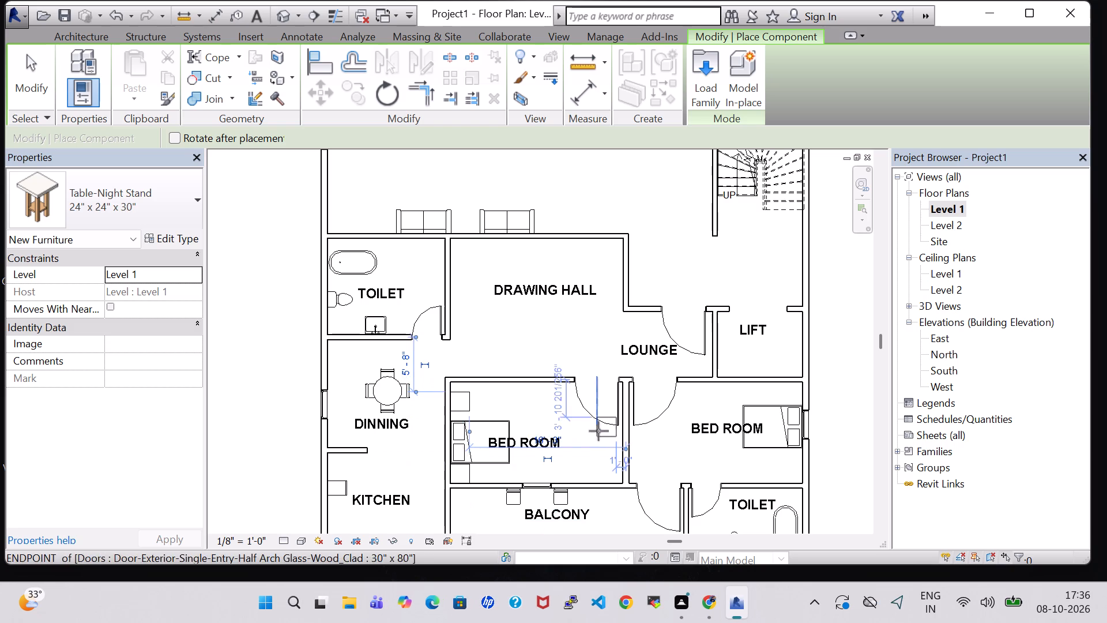
scroll(585, 388, "down", 2)
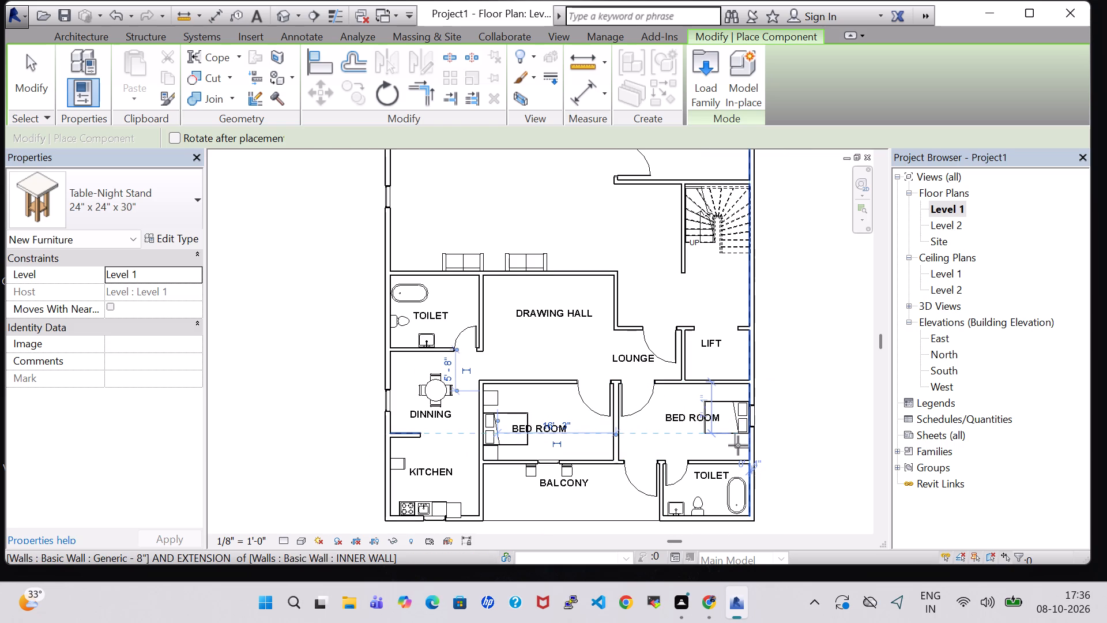
left_click(738, 445)
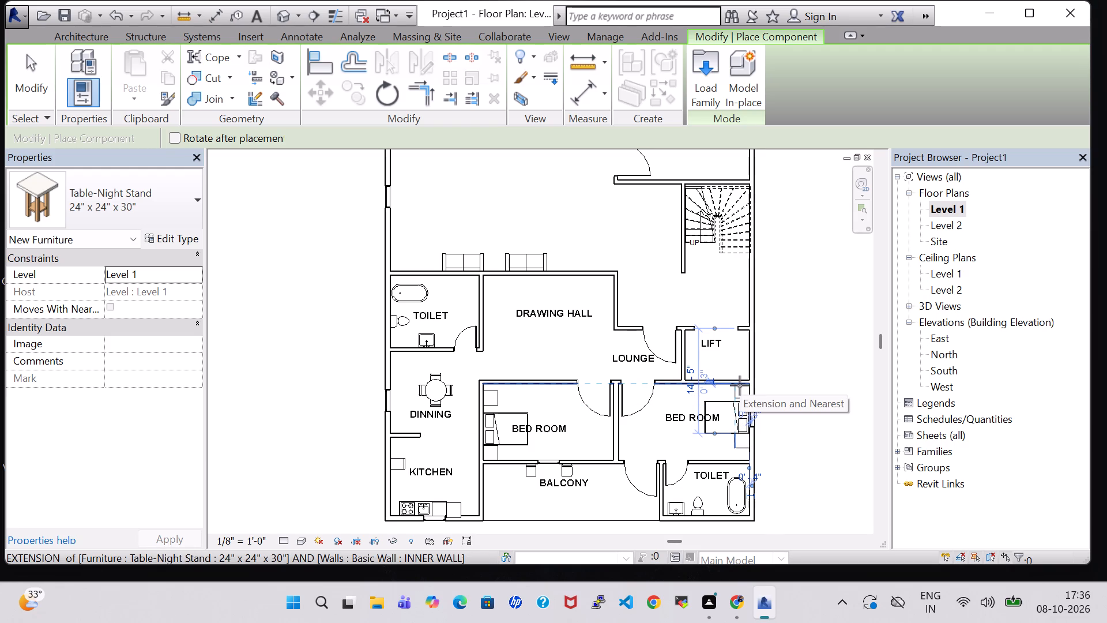
left_click(739, 390)
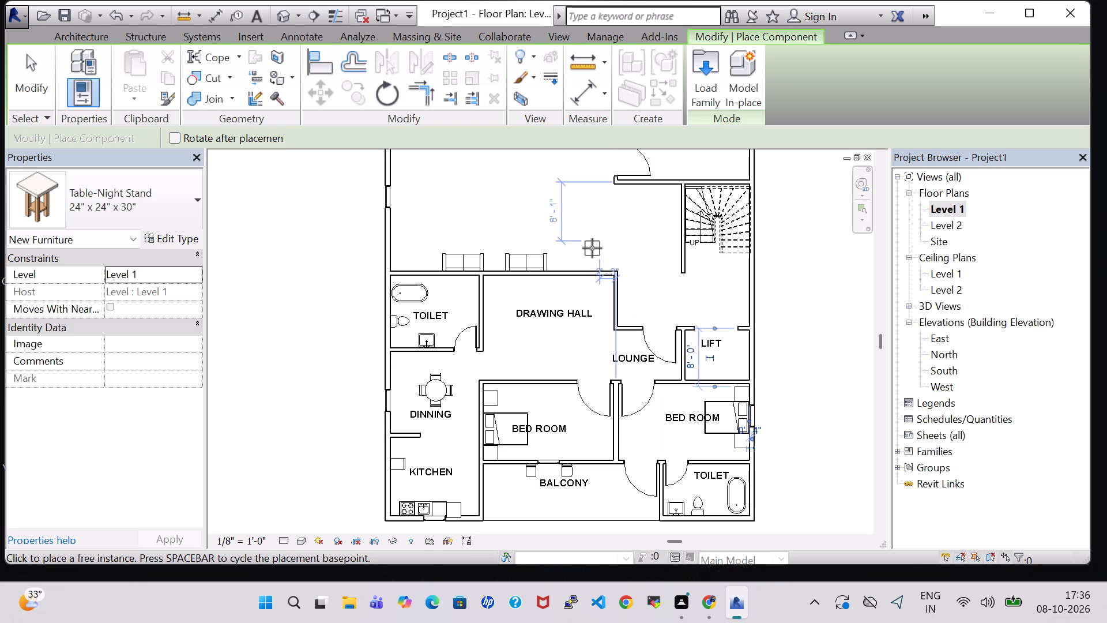
Place 24" x 24" x 30" night stands on both sides of the beds in the two upper bedrooms and end placement.
middle_click_drag(592, 248, 601, 521)
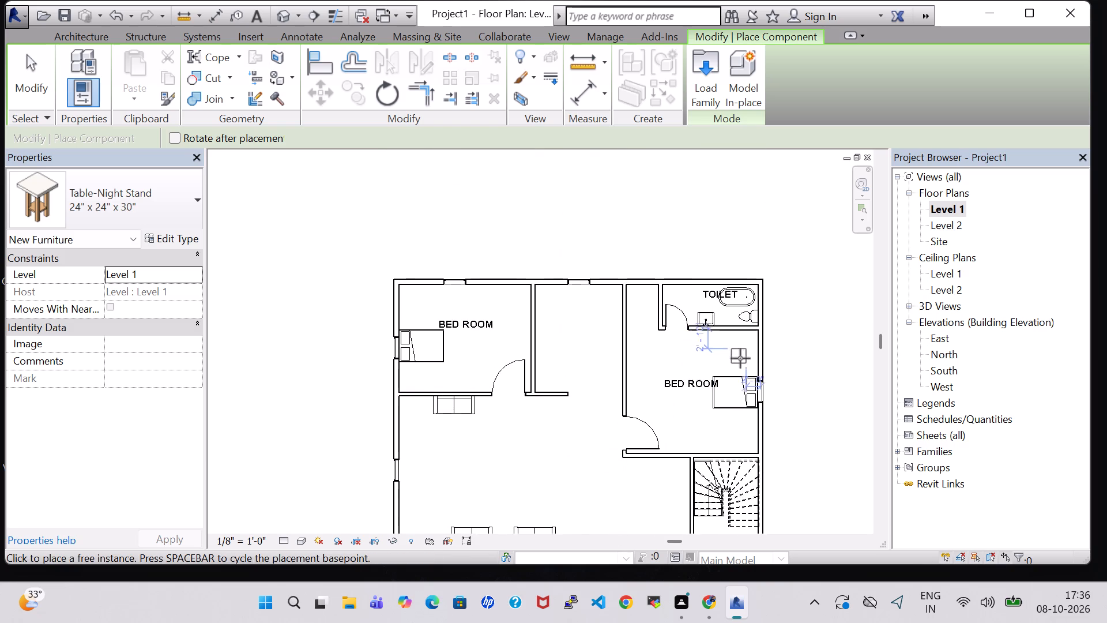
left_click(744, 351)
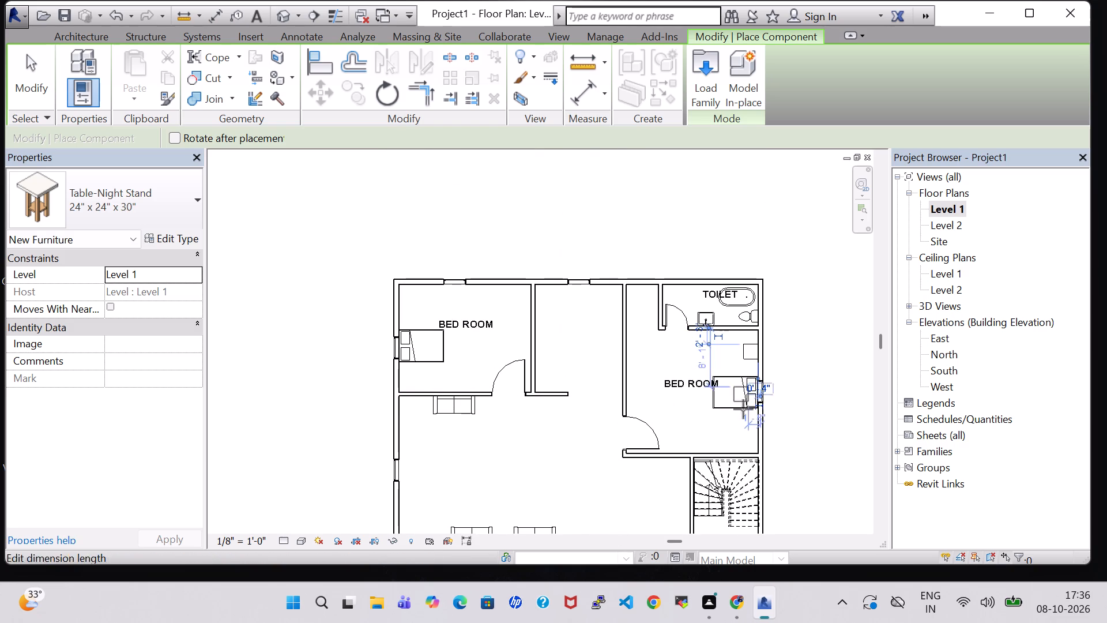
left_click(748, 423)
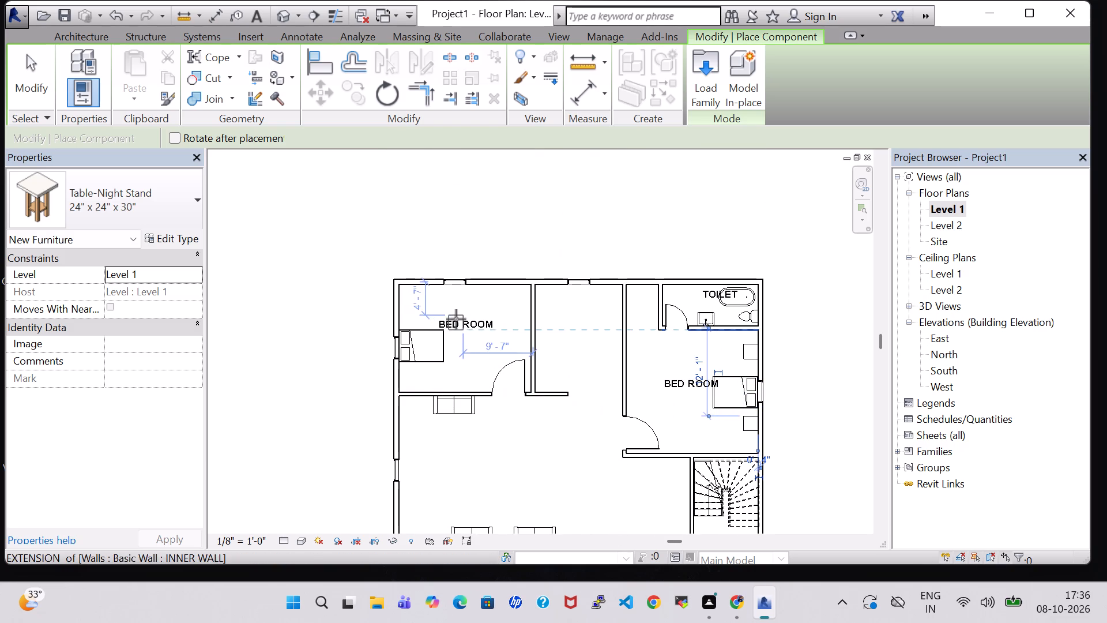
left_click(412, 320)
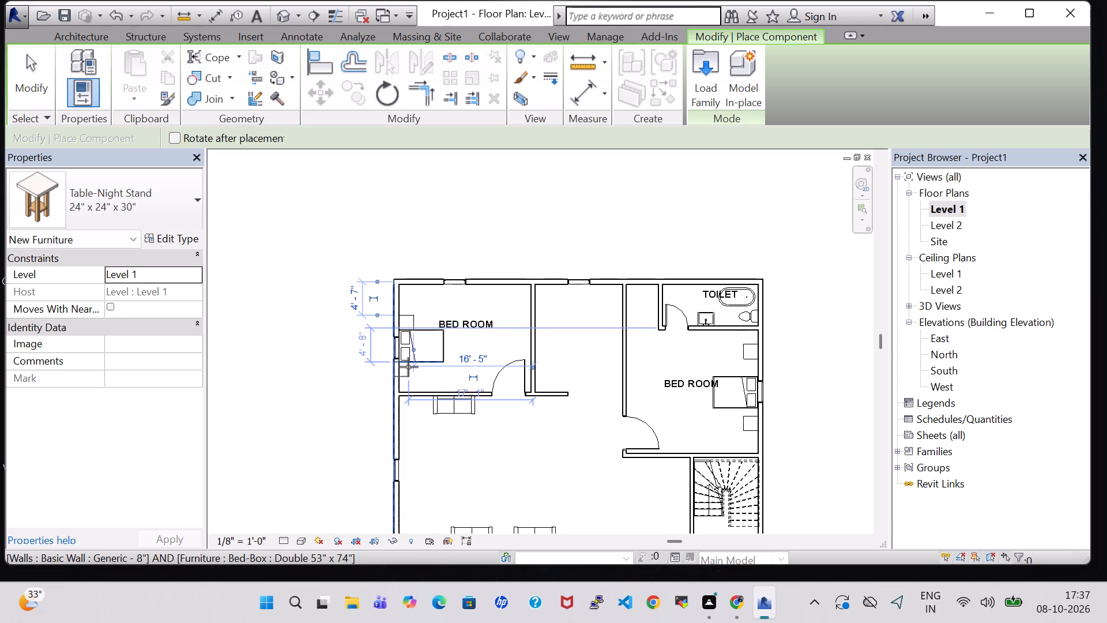
left_click(411, 374)
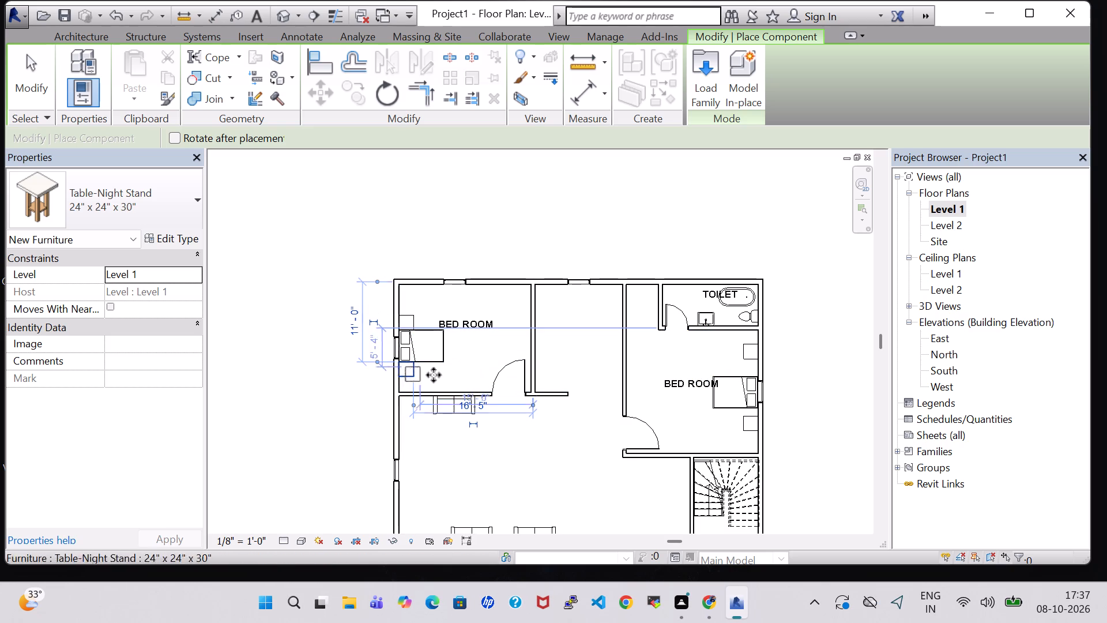
key("Escape")
key("Escape")
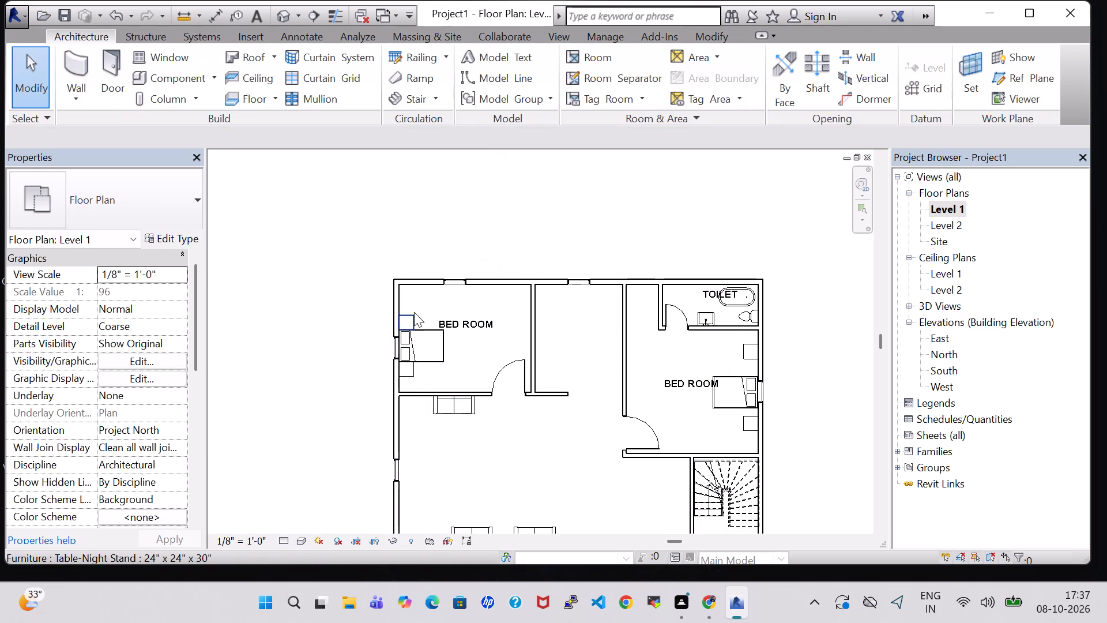
Nudge the upper corner bedroom's night stands away from the bed, to 4'-1" and 11'-6" from the upper exterior wall.
left_click(414, 312)
key("Up")
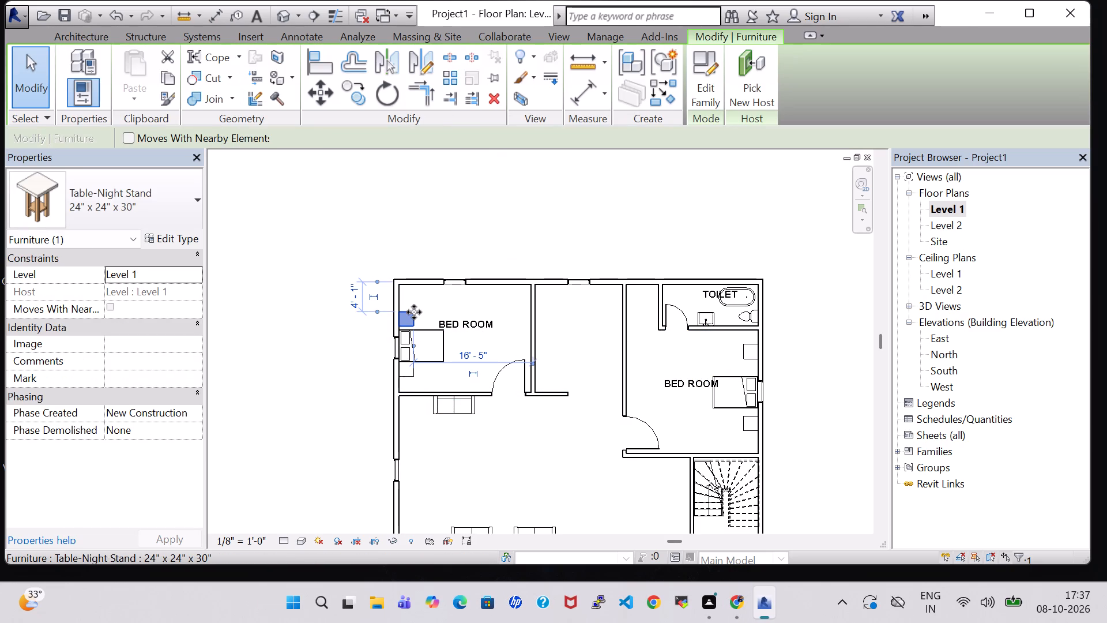
left_click(408, 366)
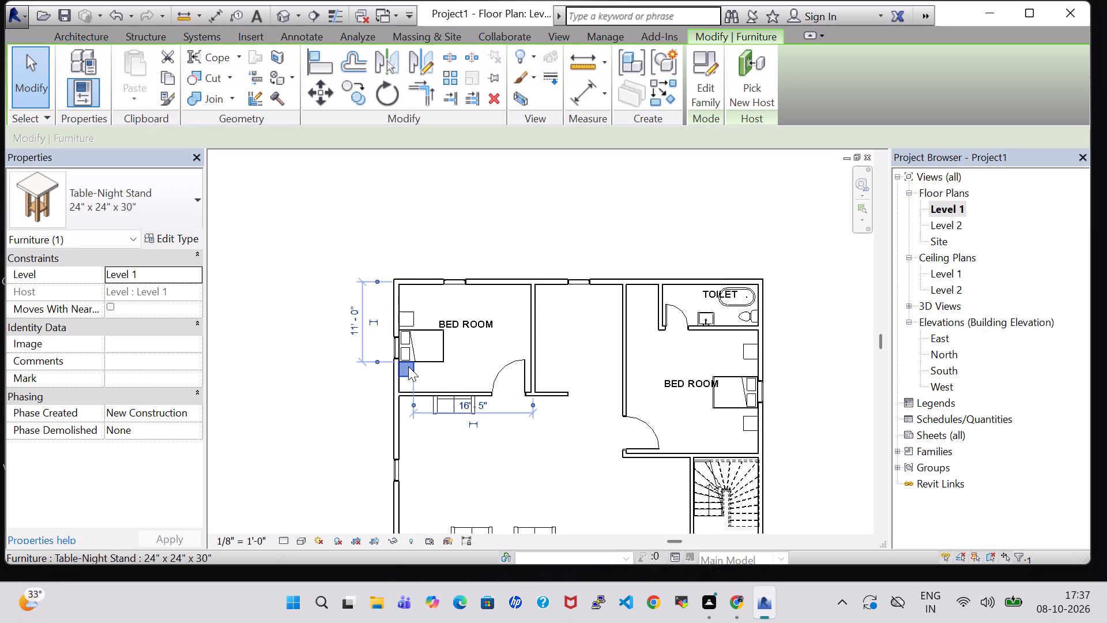
key("Down")
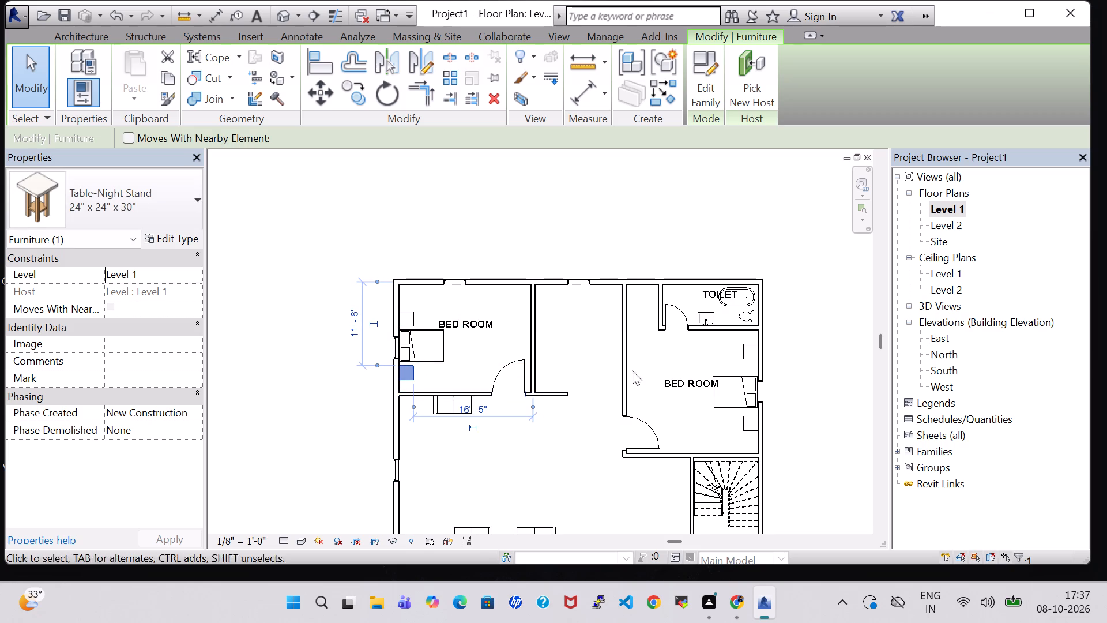
In the bedroom above the stair, nudge the upper night stand to 4'-3" from the toilet wall and the lower one closer to the bed.
left_click(743, 350)
key("Down")
key("Down")
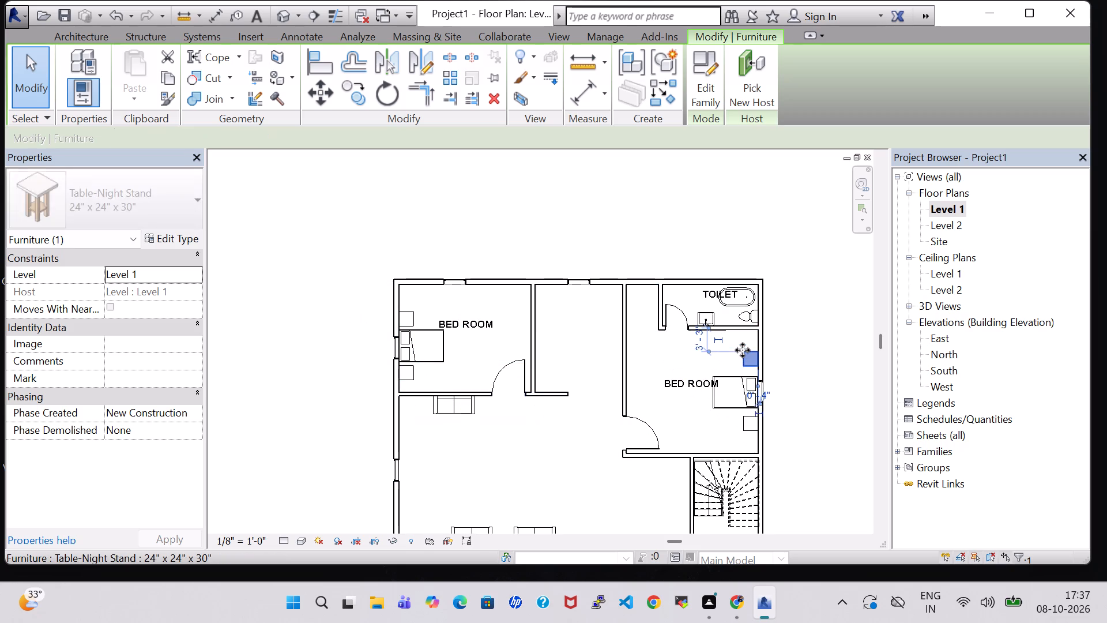
key("Down")
key("Down")
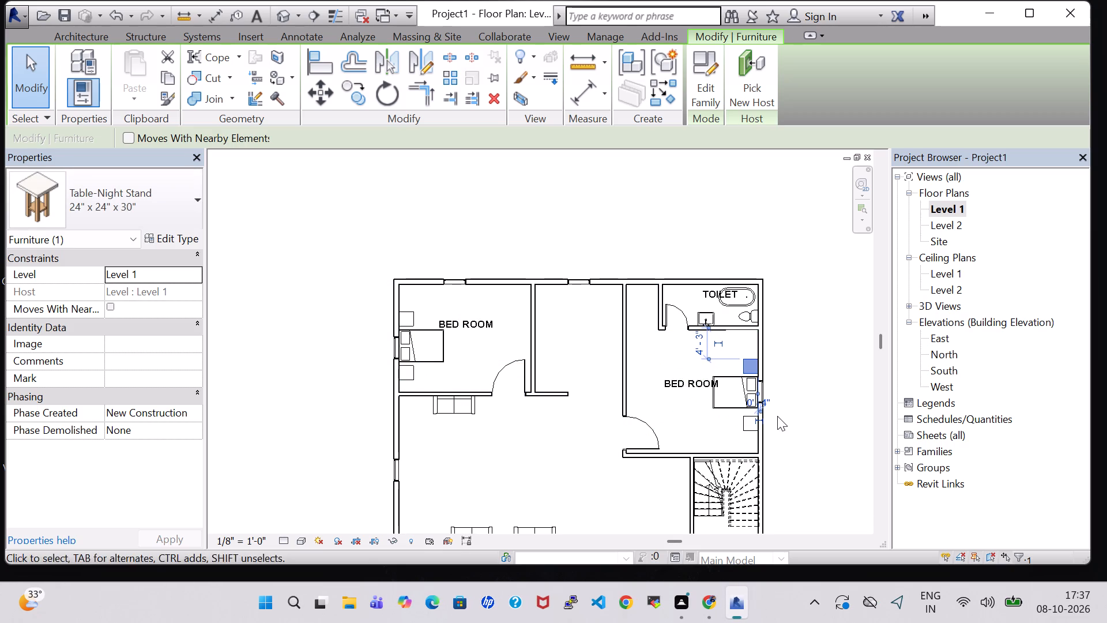
left_click(750, 426)
key("Up")
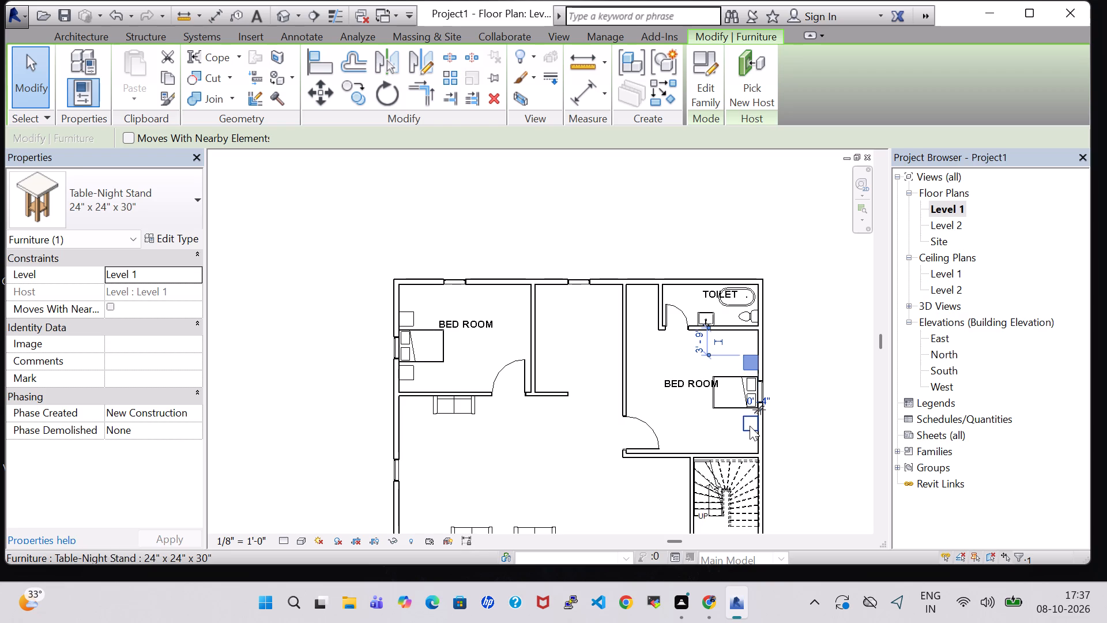
key("Down")
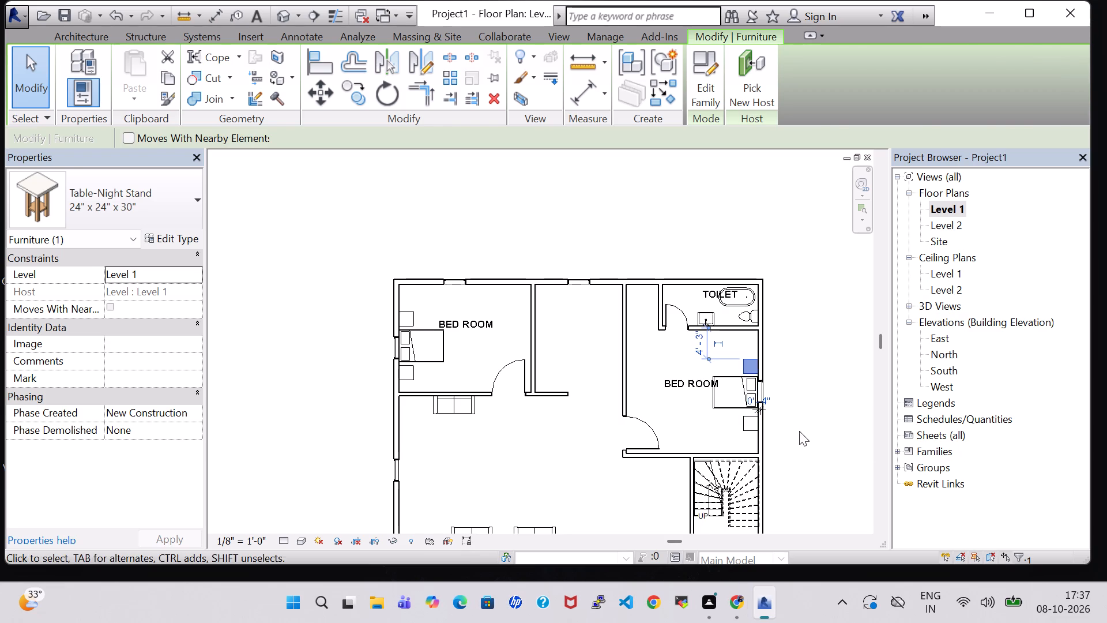
left_click(799, 431)
left_click(744, 418)
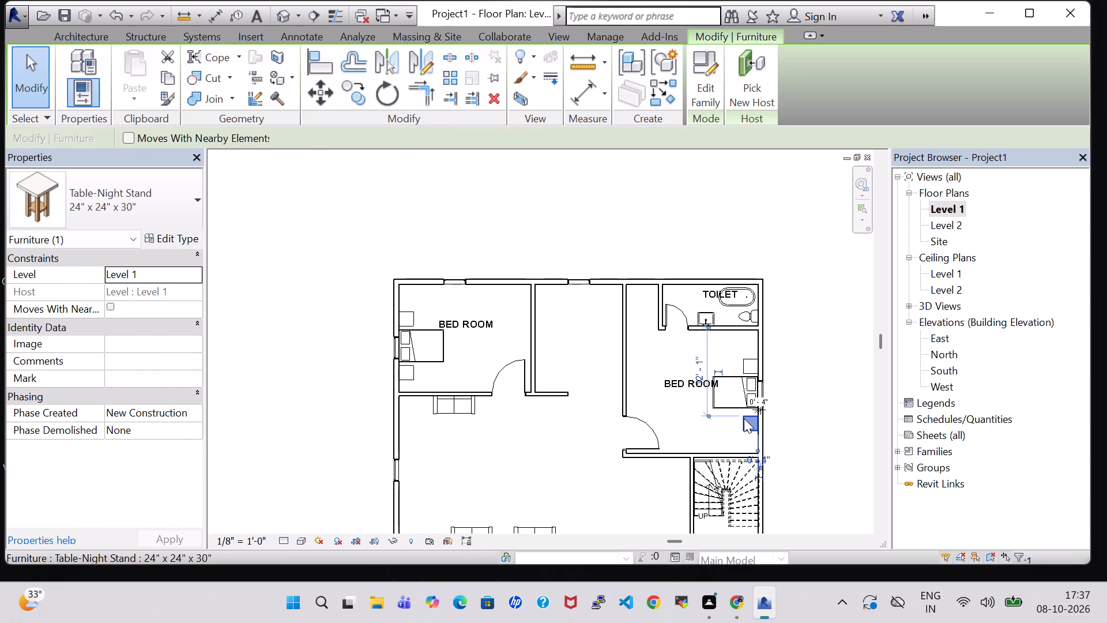
key("Up")
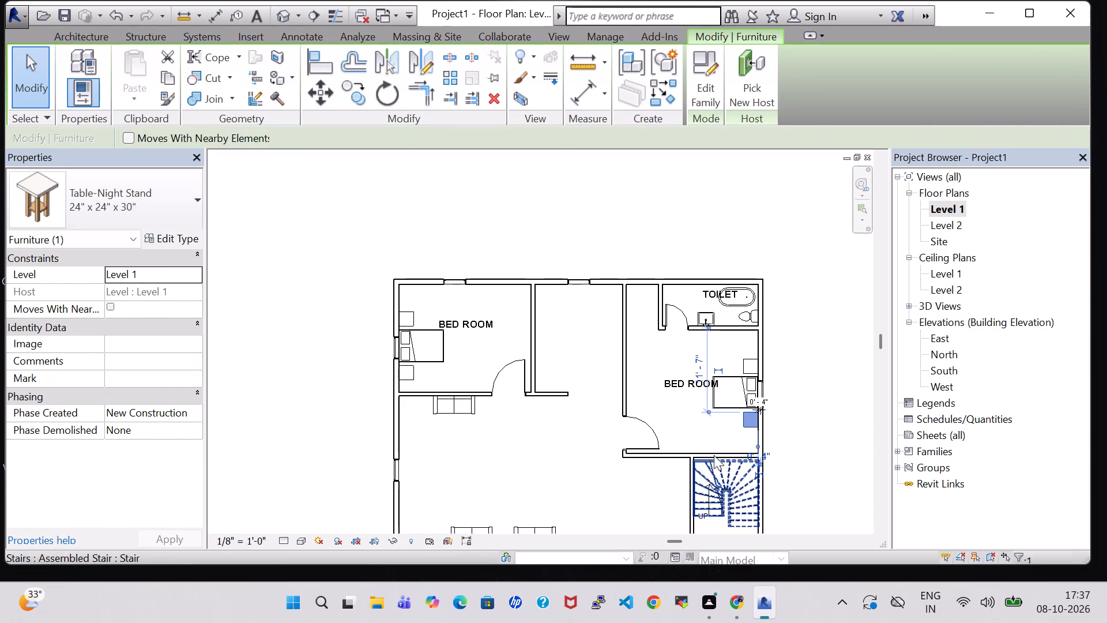
left_click(846, 407)
In the bedroom below the lift, nudge the bed and its lower night stand down to even out the bedside gaps.
middle_click_drag(845, 407, 815, 306)
scroll(813, 219, "down", 3)
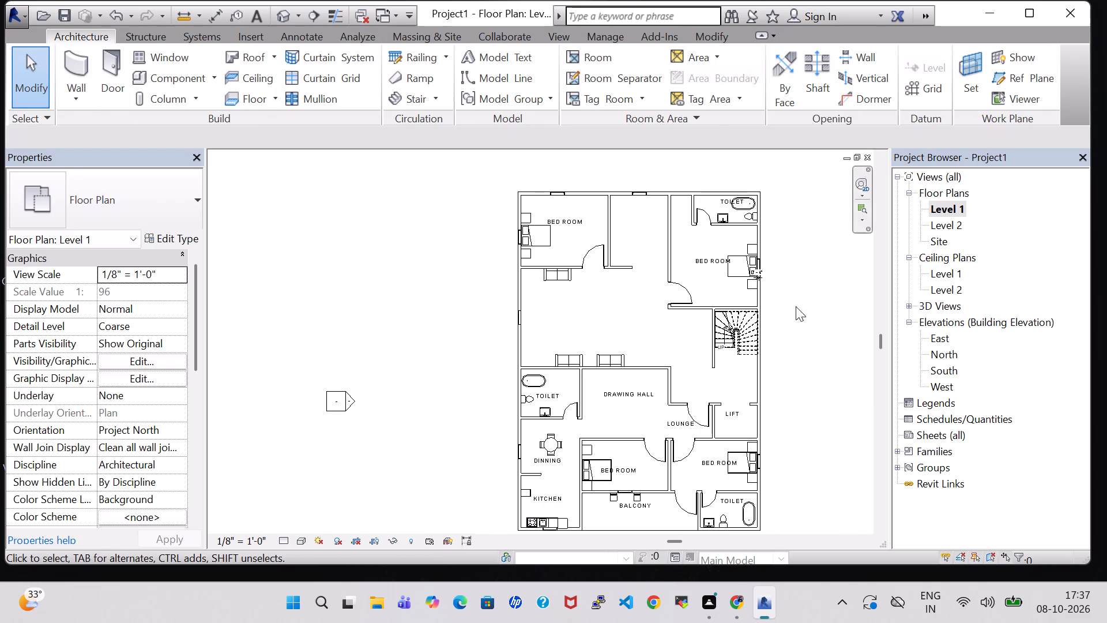
middle_click_drag(796, 322, 796, 273)
scroll(796, 273, "up", 3)
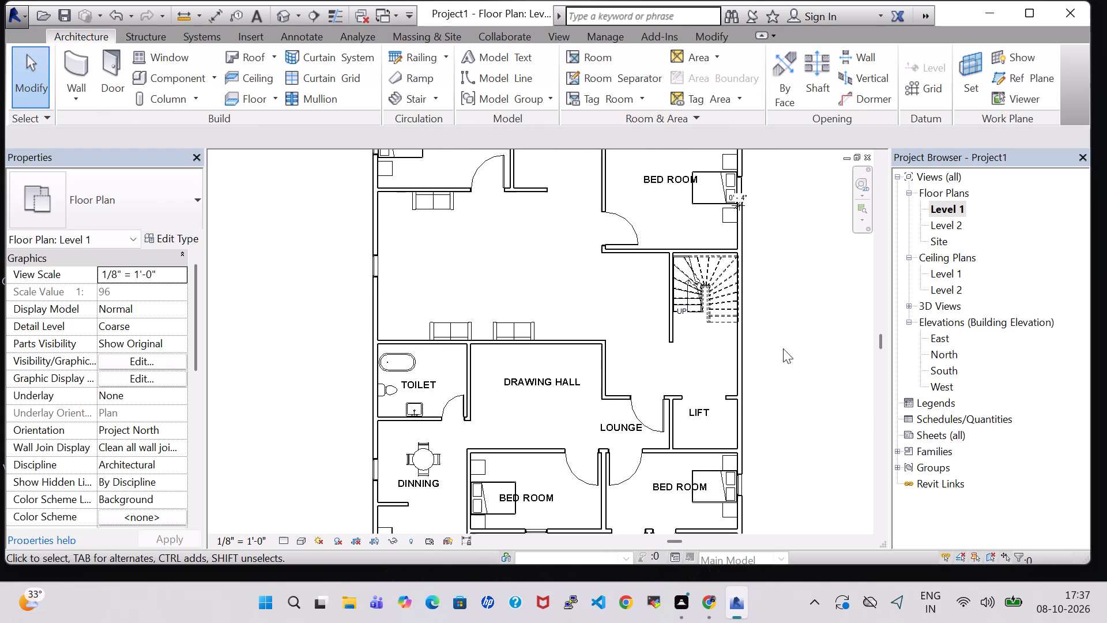
middle_click_drag(781, 351, 782, 281)
left_click(730, 439)
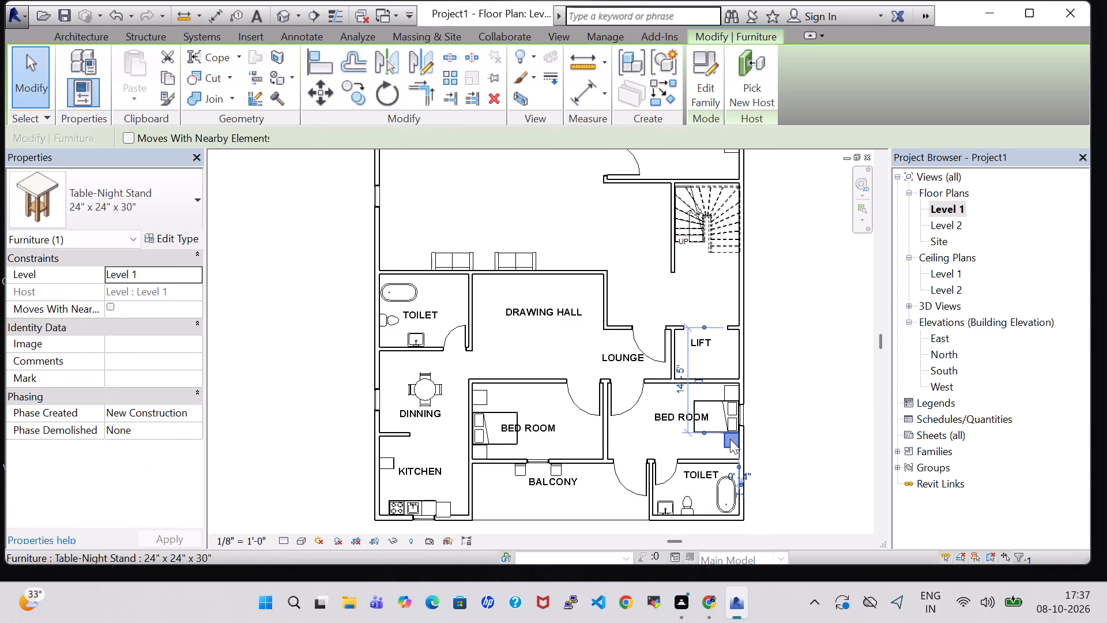
key("Down")
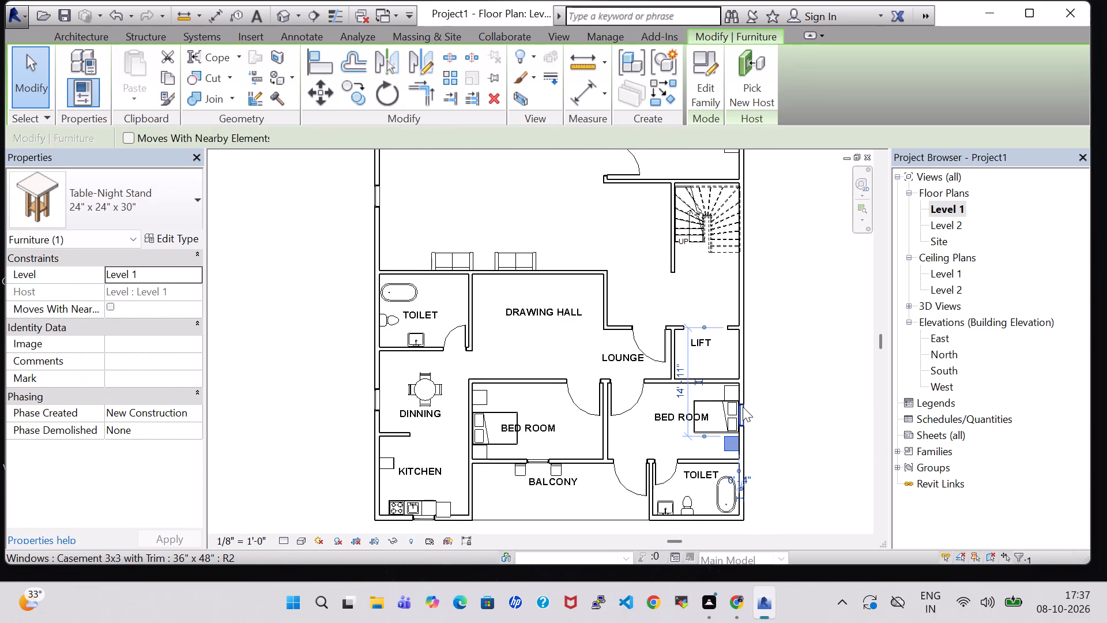
left_click(710, 428)
left_click(714, 401)
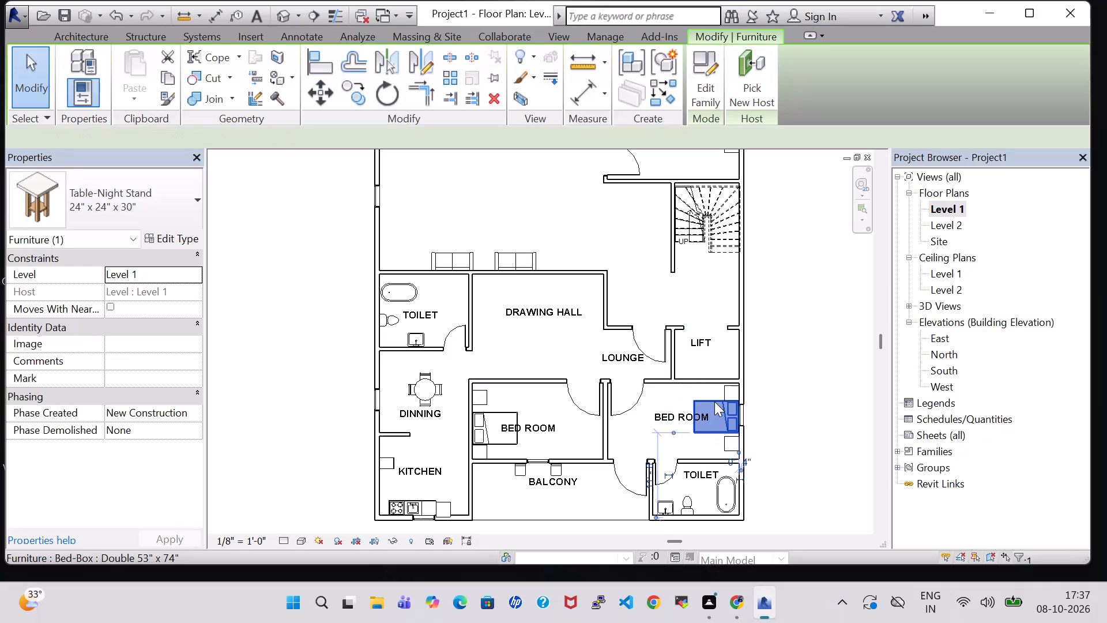
key("Down")
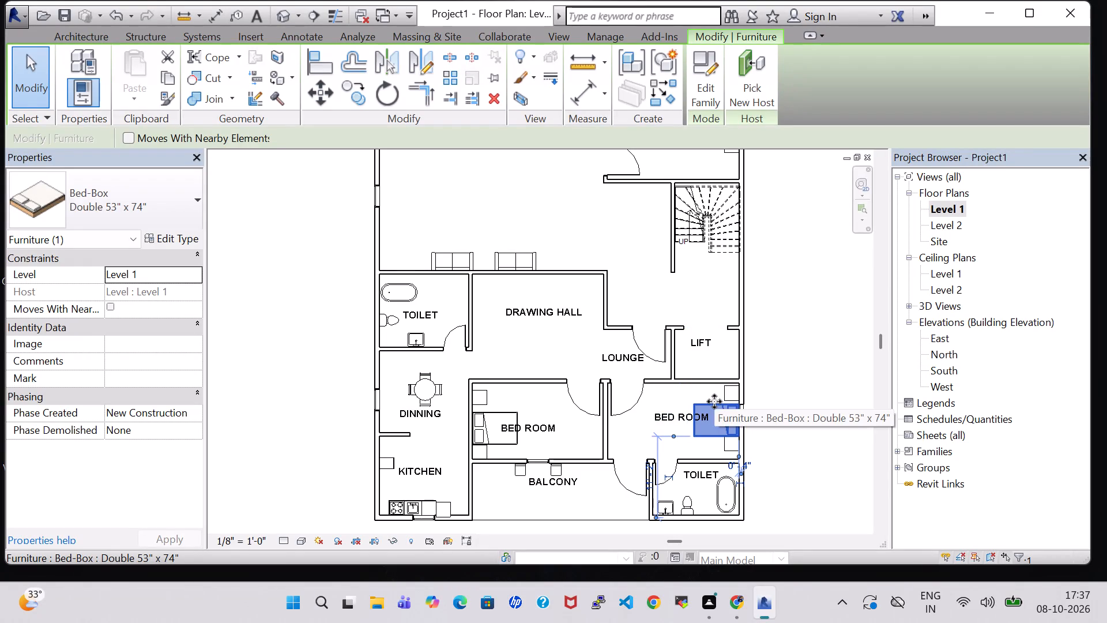
left_click(729, 445)
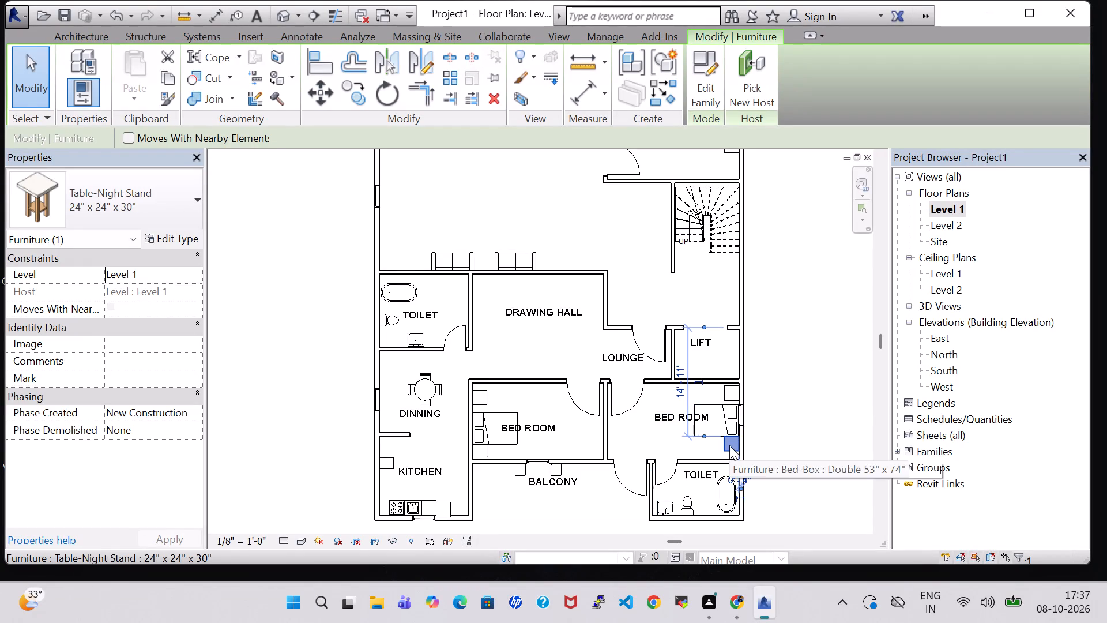
key("Down")
left_click(822, 434)
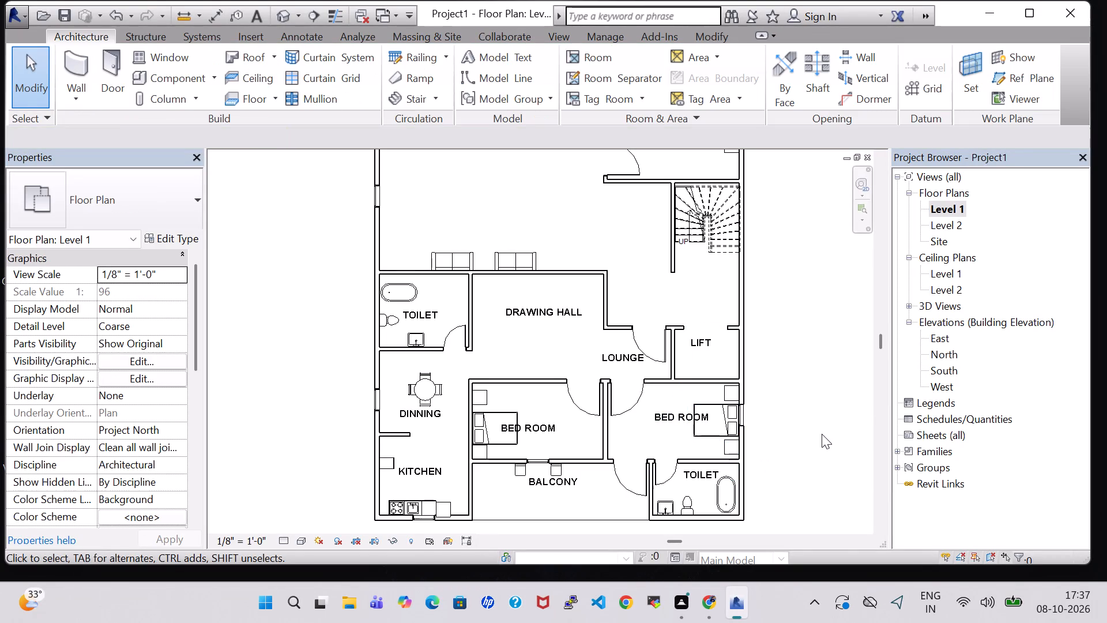
Nudge the double bed in the bedroom beside the dining area slightly up, centring it between its night stands.
left_click(506, 418)
left_click(524, 408)
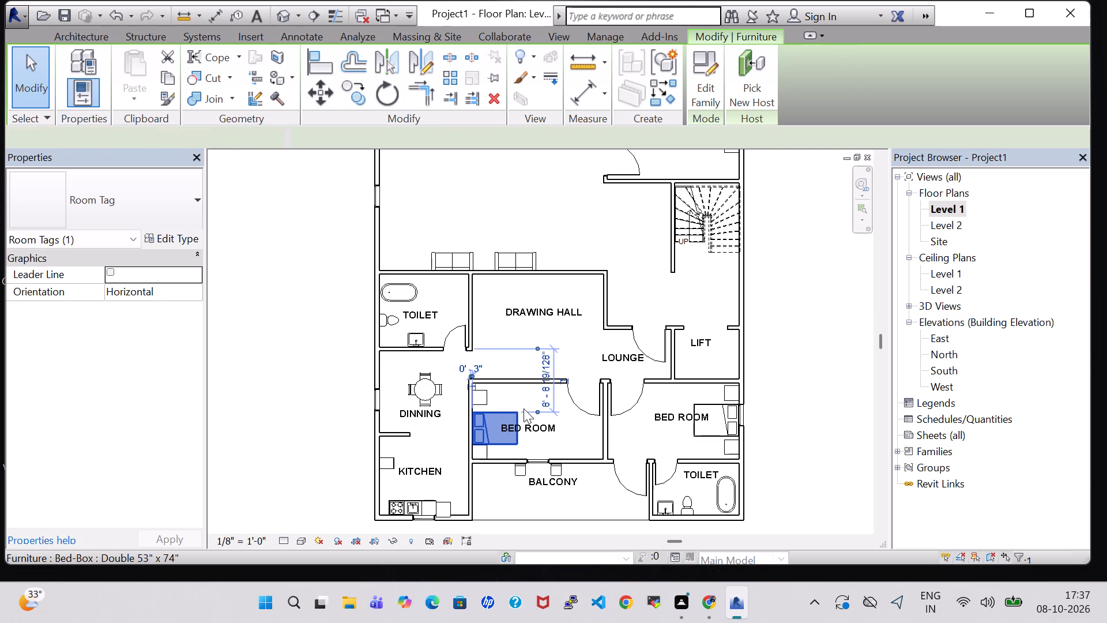
key("Up")
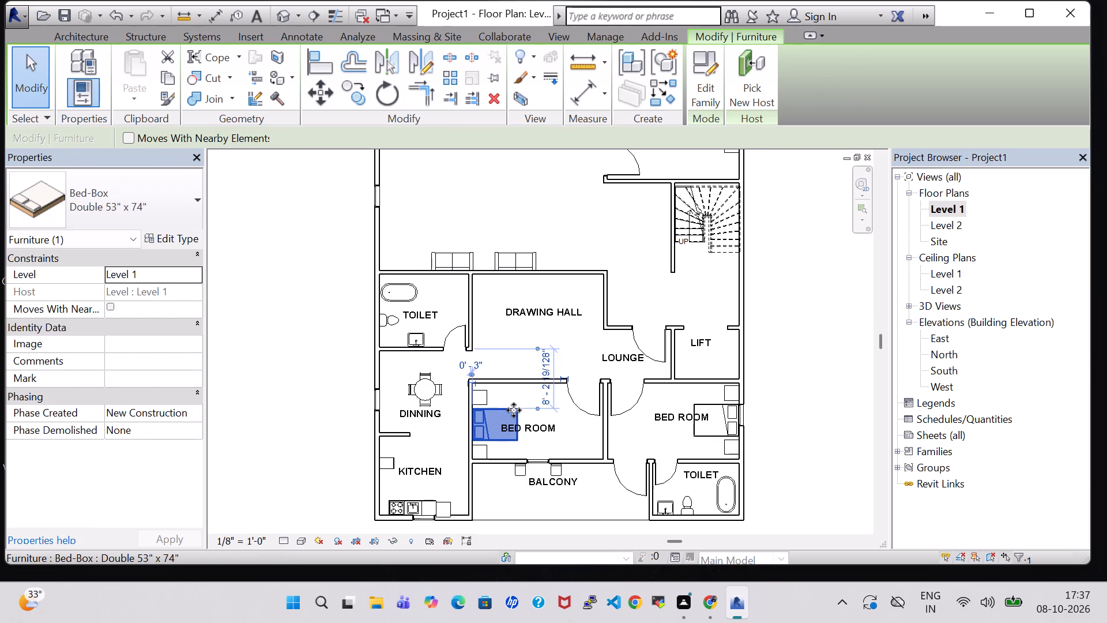
left_click(807, 383)
Create a toposurface over the balcony area from four points at its corners, at 0' 0" absolute elevation.
scroll(807, 383, "down", 2)
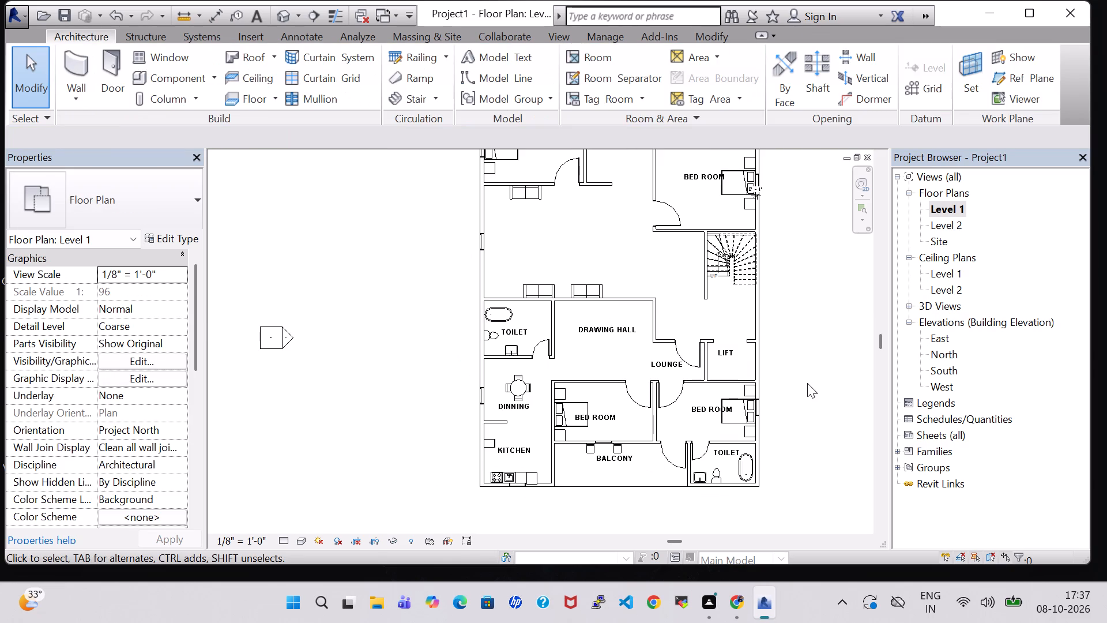
middle_click_drag(807, 383, 767, 395)
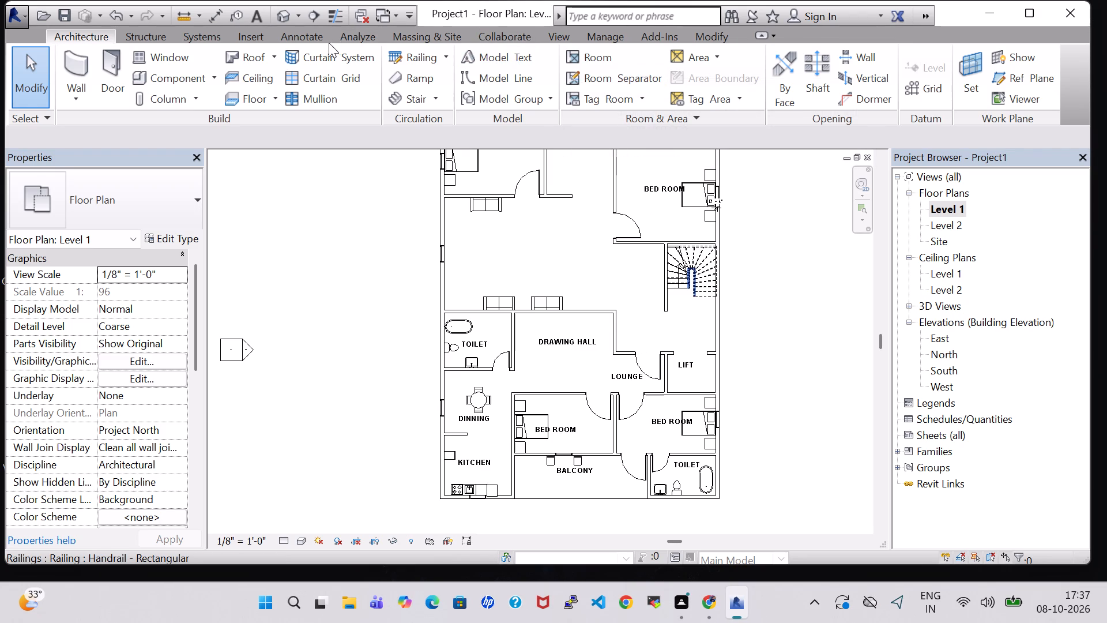
left_click(416, 31)
left_click(397, 80)
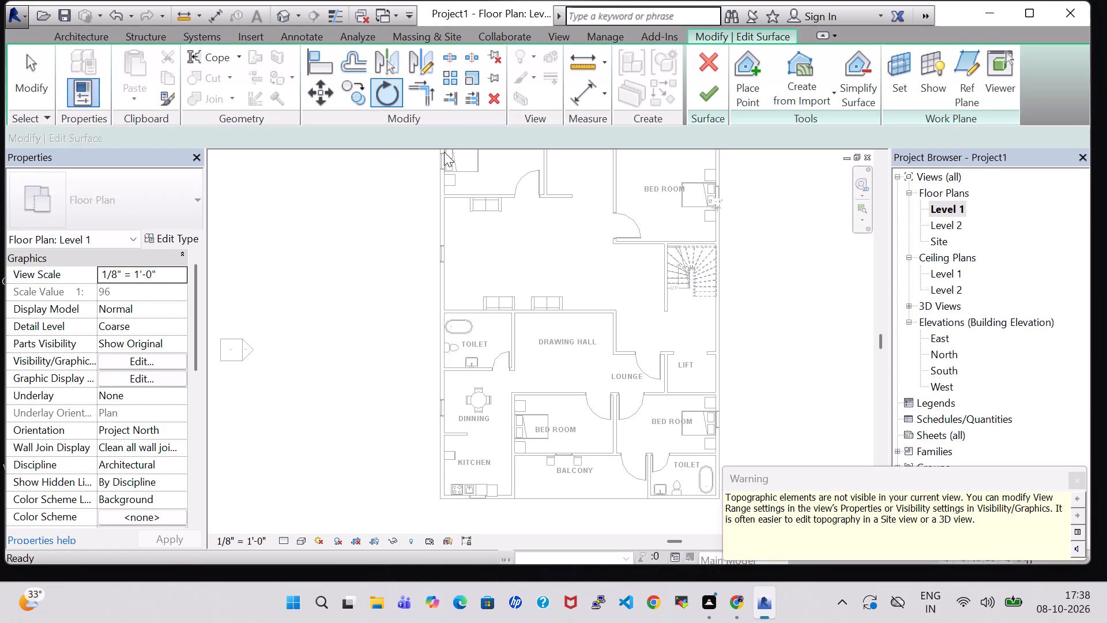
left_click(1078, 477)
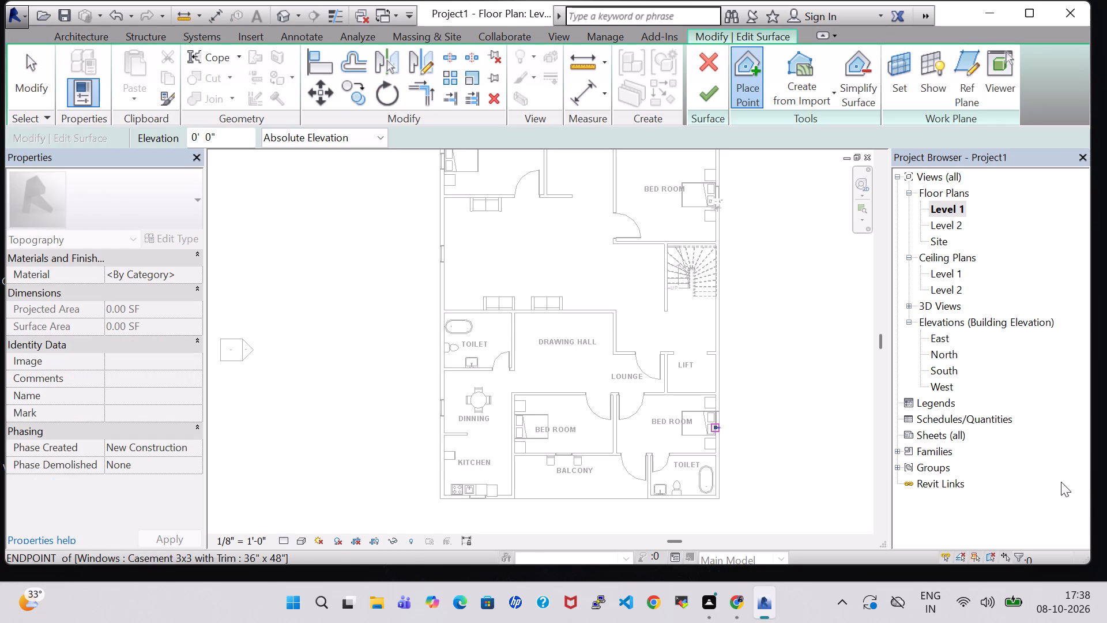
scroll(522, 471, "up", 9)
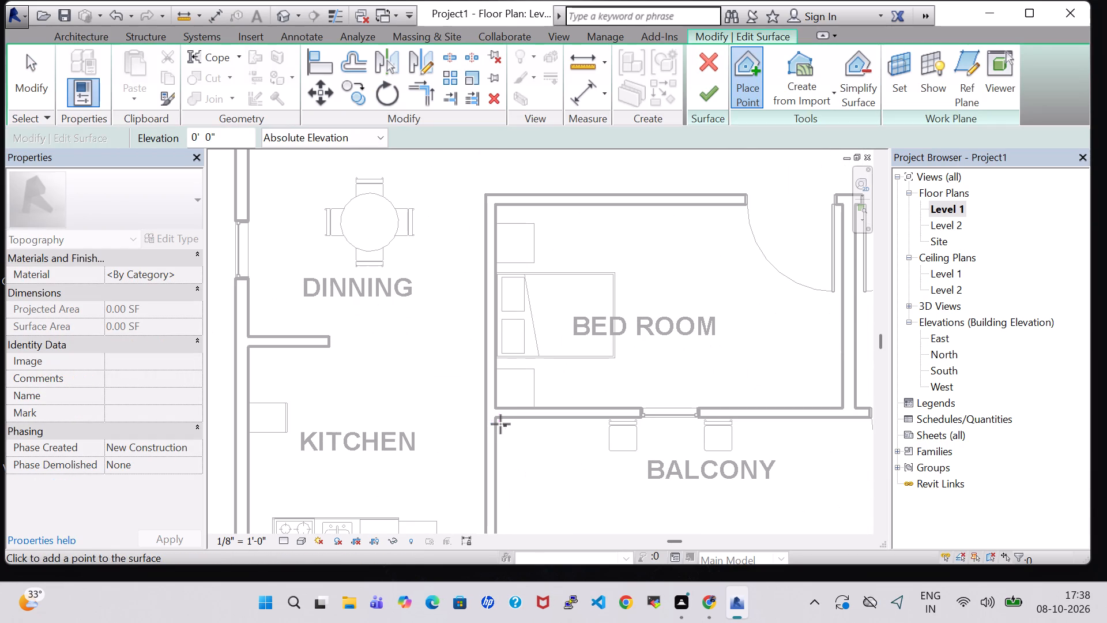
left_click(500, 424)
middle_click_drag(533, 510, 616, 282)
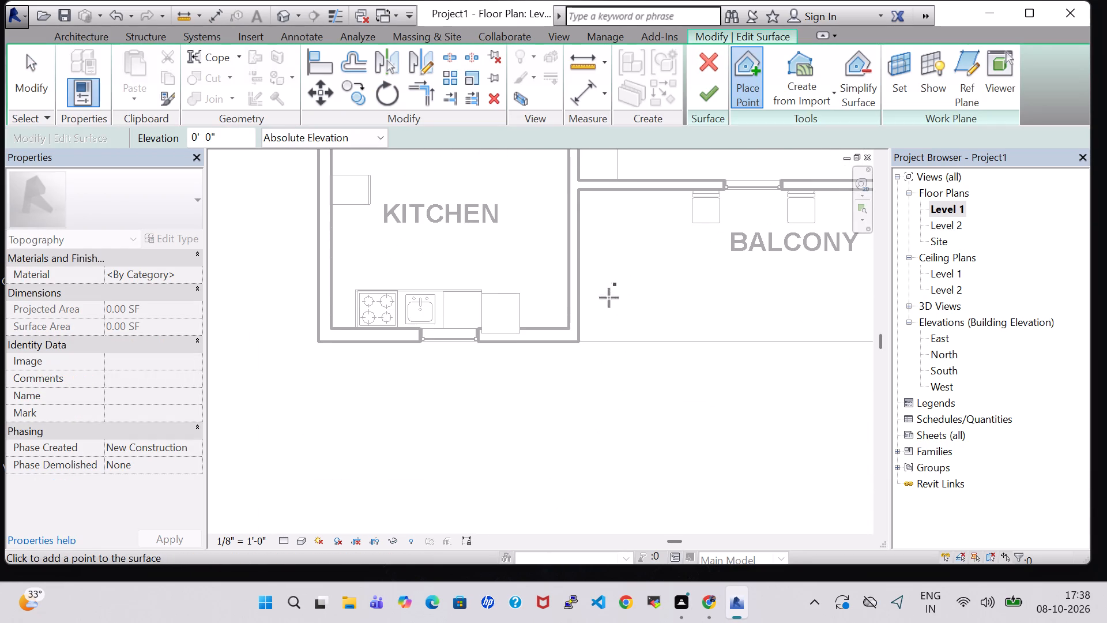
left_click(582, 344)
scroll(769, 318, "up", 1)
middle_click_drag(770, 318, 658, 331)
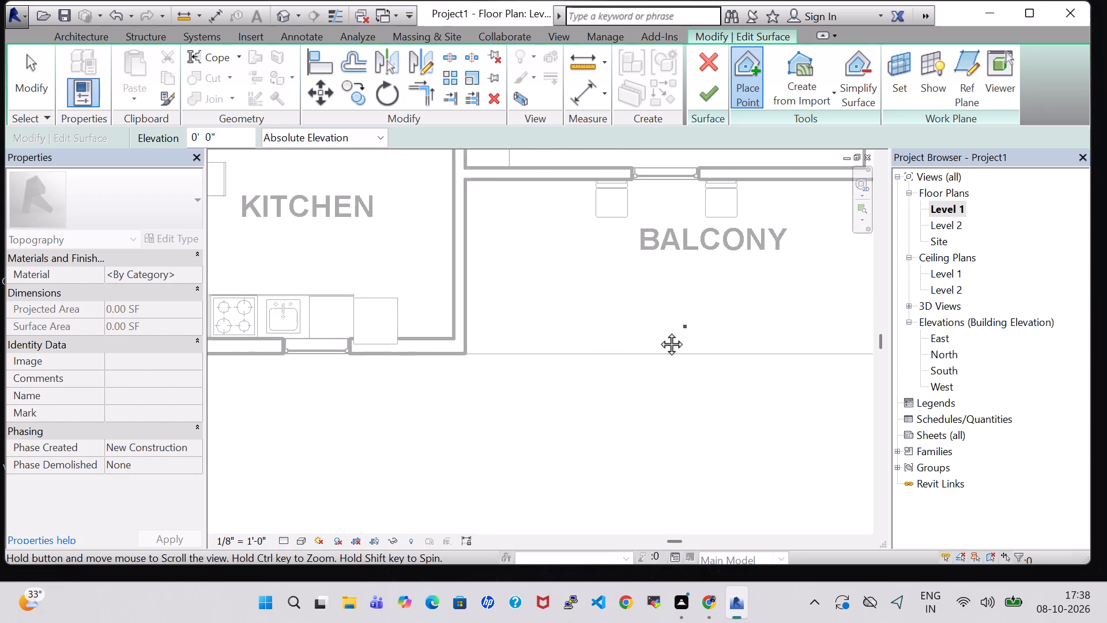
middle_click_drag(658, 331, 502, 351)
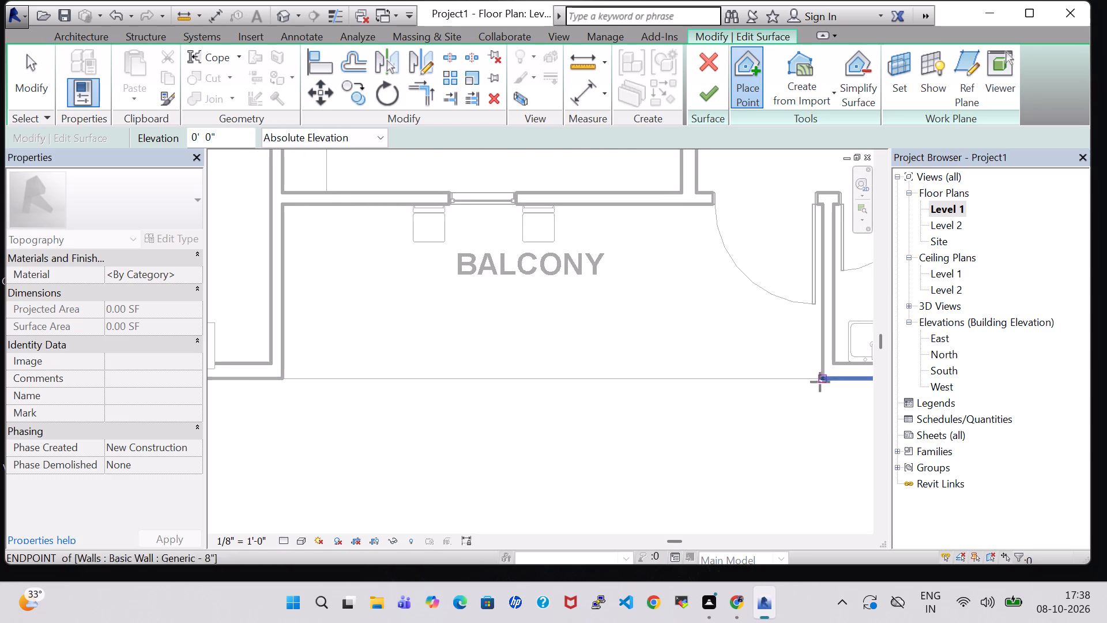
left_click(822, 378)
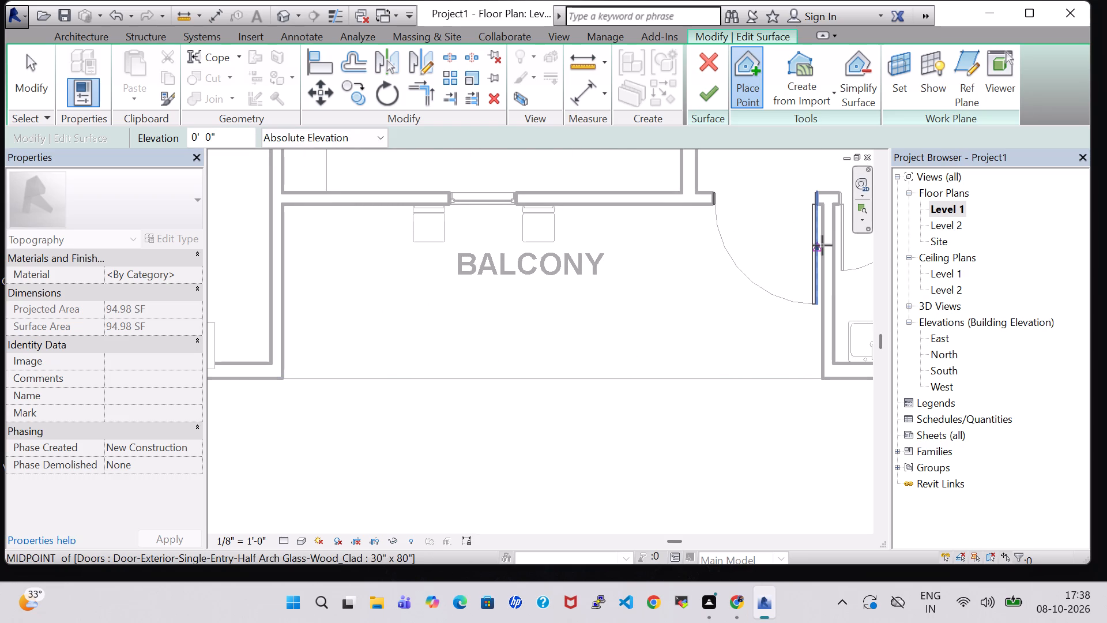
left_click(822, 207)
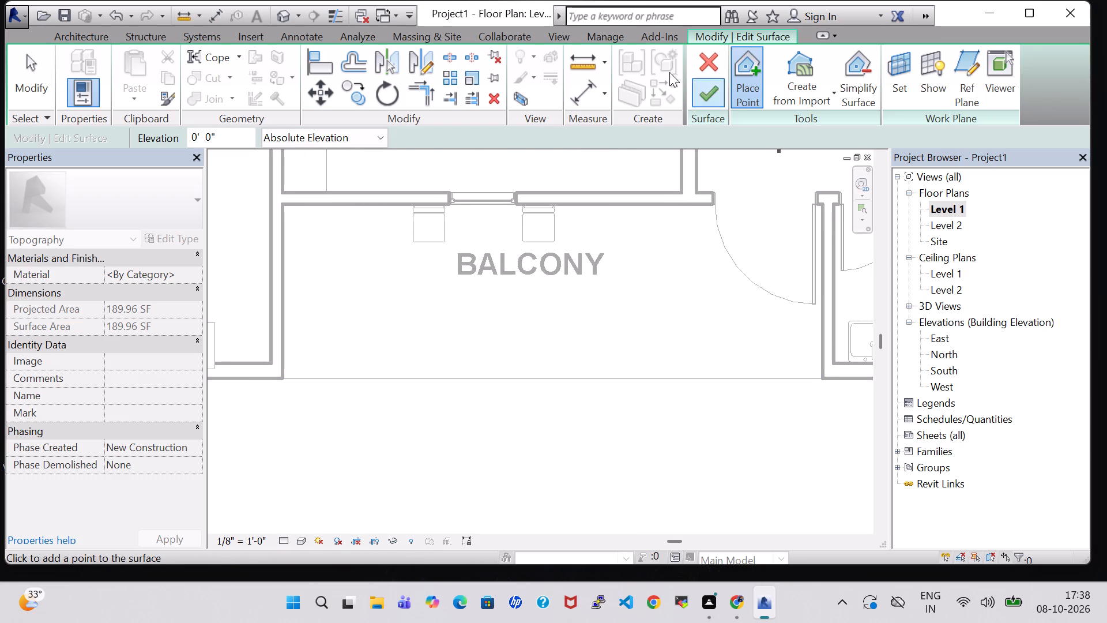
left_click(710, 97)
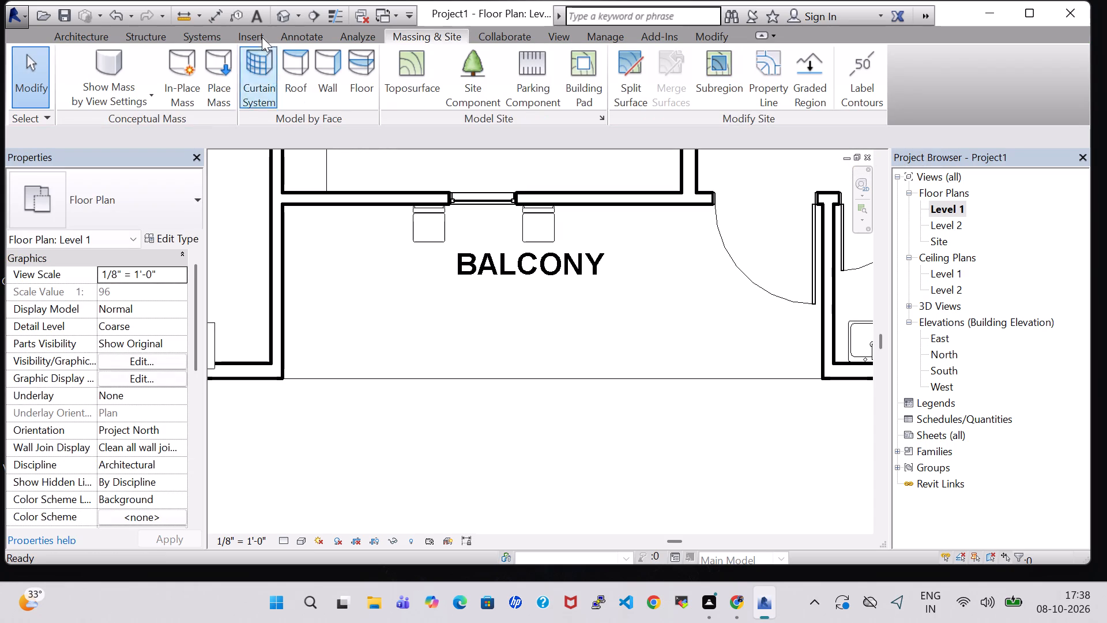
Examine the model in the default 3D view, orbiting around to the balcony front and the furnished rooms.
left_click(288, 17)
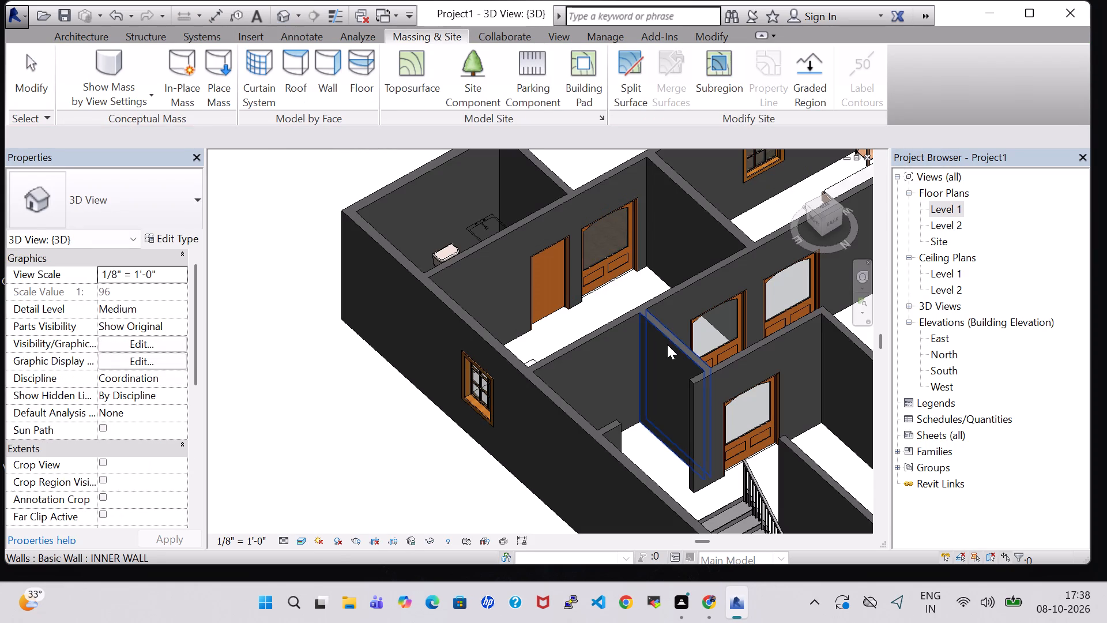
scroll(669, 347, "down", 3)
middle_click_drag(669, 347, 395, 358)
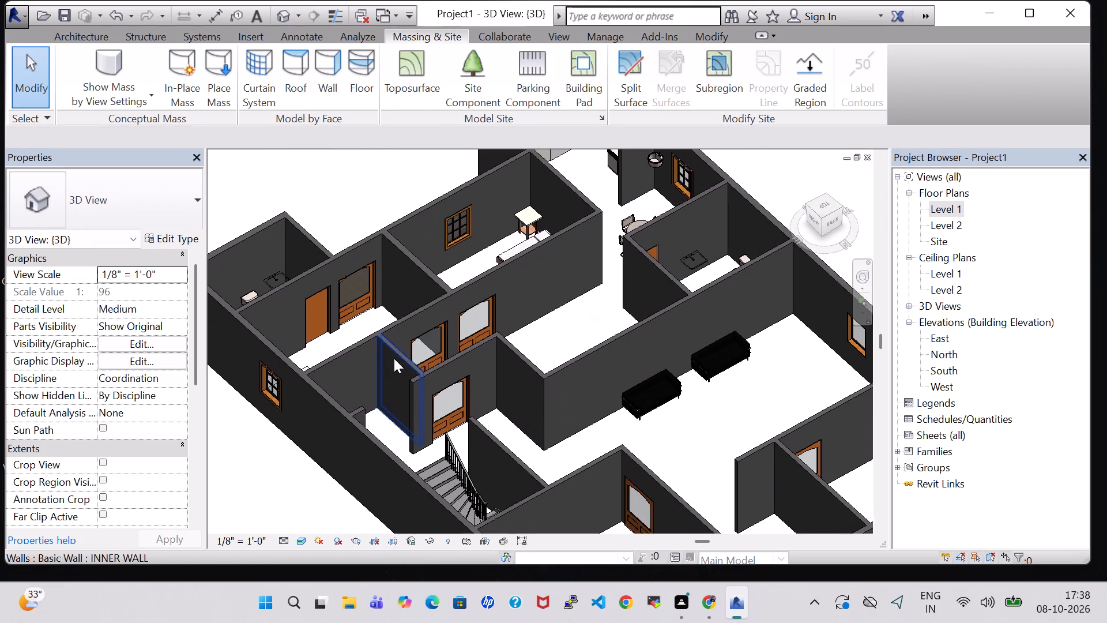
middle_click_drag(683, 448, 510, 286)
middle_click_drag(510, 286, 491, 305)
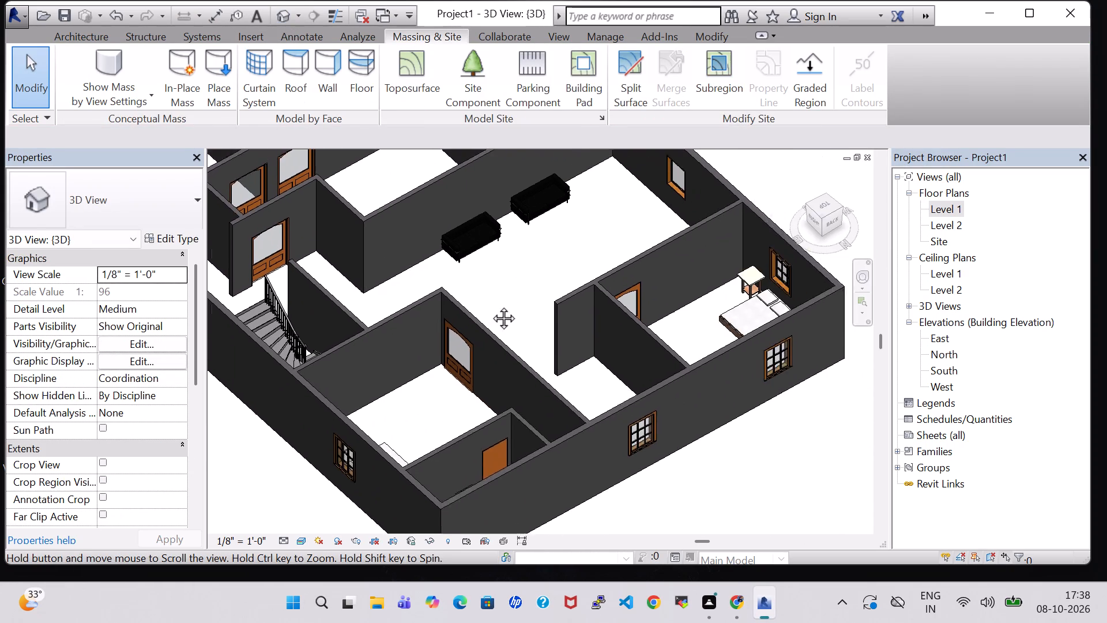
middle_click_drag(491, 305, 720, 485)
middle_click(720, 485)
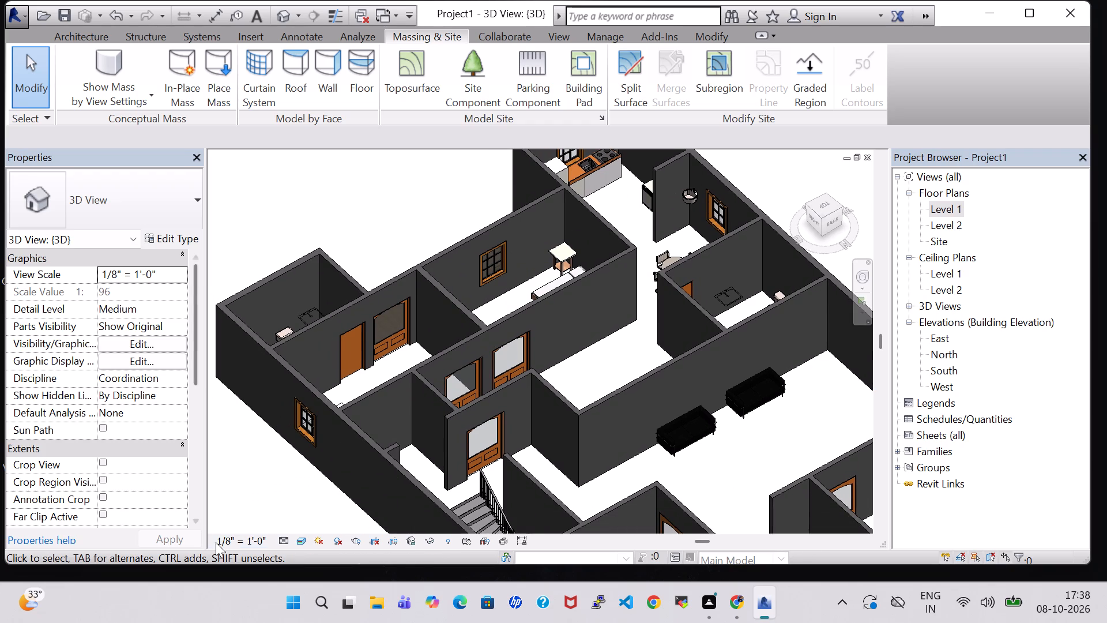
middle_click_drag(273, 500, 443, 463, "shift")
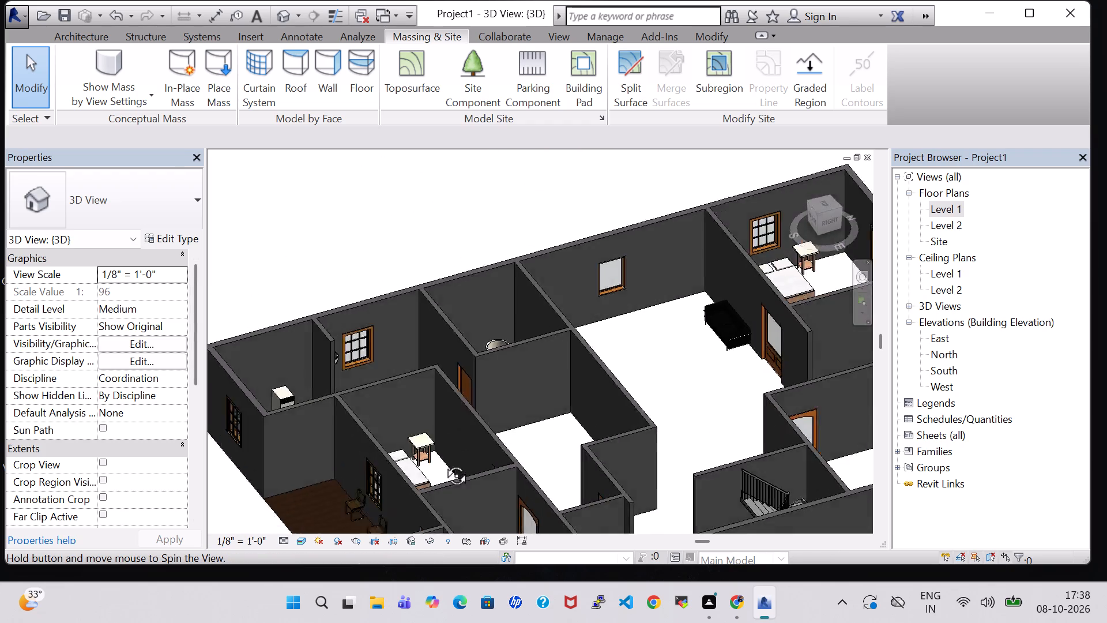
middle_click_drag(443, 463, 532, 423, "shift")
middle_click_drag(566, 418, 620, 362, "shift")
middle_click_drag(615, 359, 580, 339, "shift")
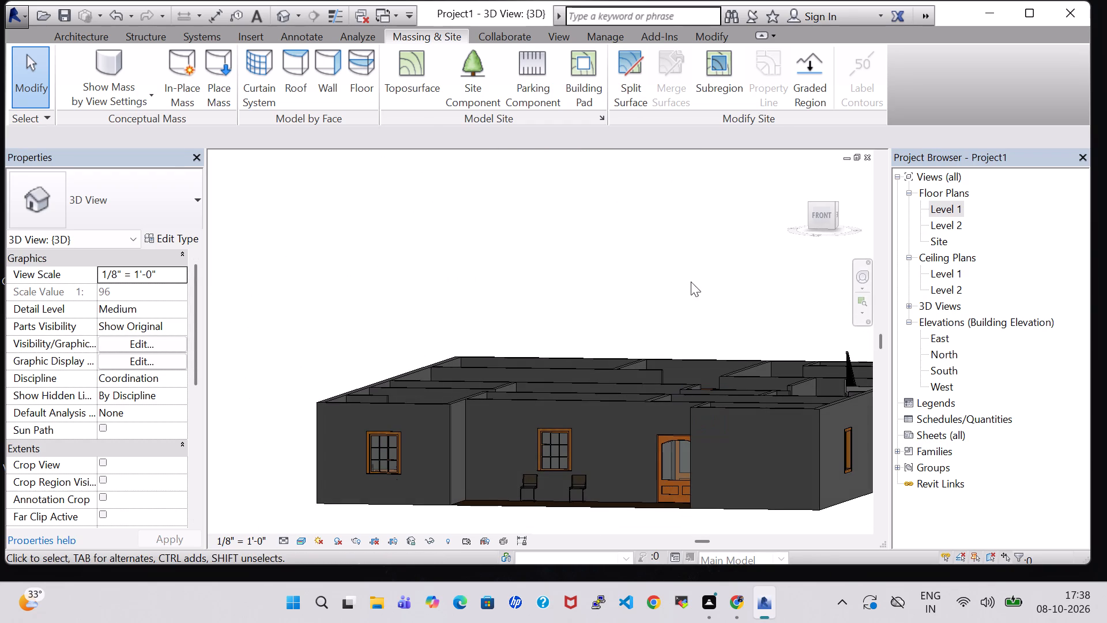
middle_click_drag(692, 260, 695, 330, "shift")
scroll(695, 330, "down", 1)
middle_click_drag(691, 381, 691, 367)
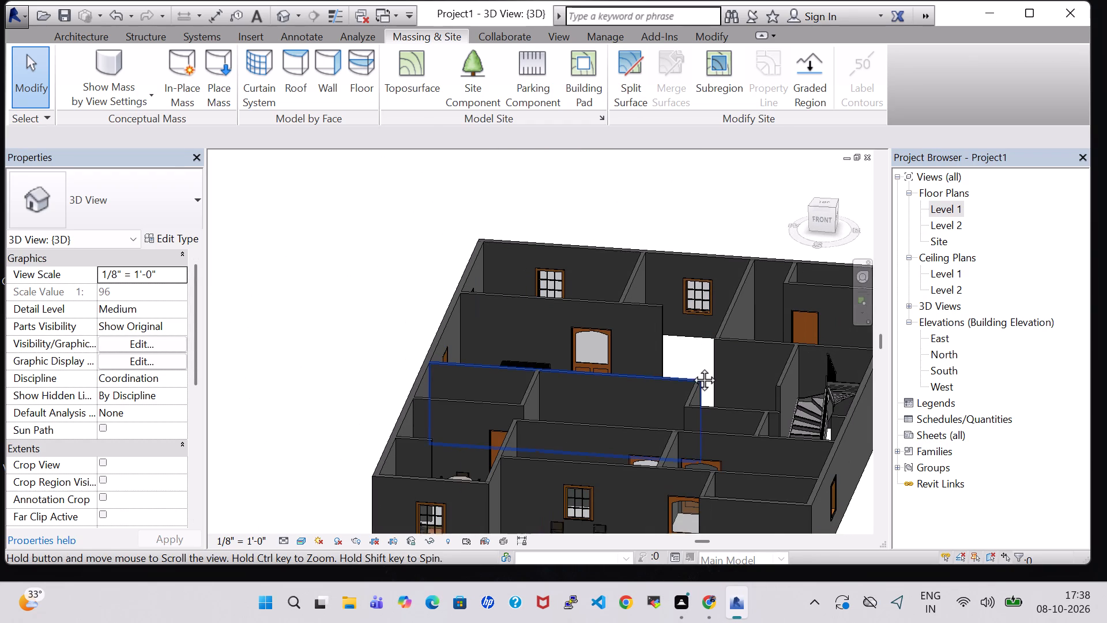
middle_click_drag(691, 367, 645, 277)
middle_click_drag(811, 445, 829, 419, "shift")
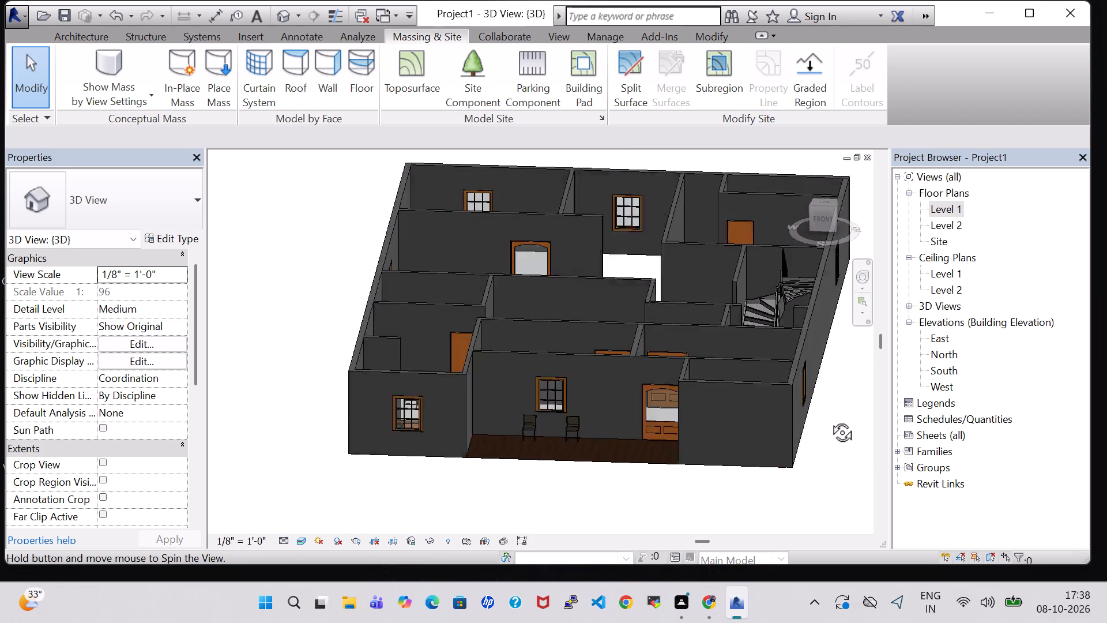
middle_click_drag(829, 419, 829, 400, "shift")
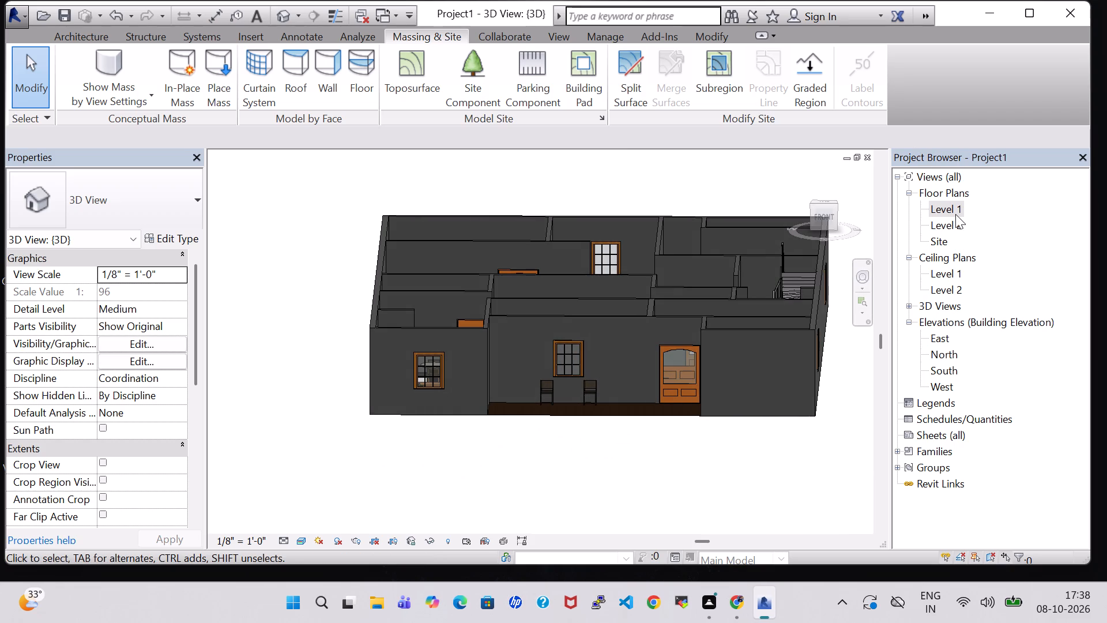
In the Level 1 plan, load the Table-Coffee family from the Furniture Tables library and place a 24" x 24" x 24" table in front of and between the balcony chairs.
double_click(955, 214)
scroll(622, 470, "down", 2)
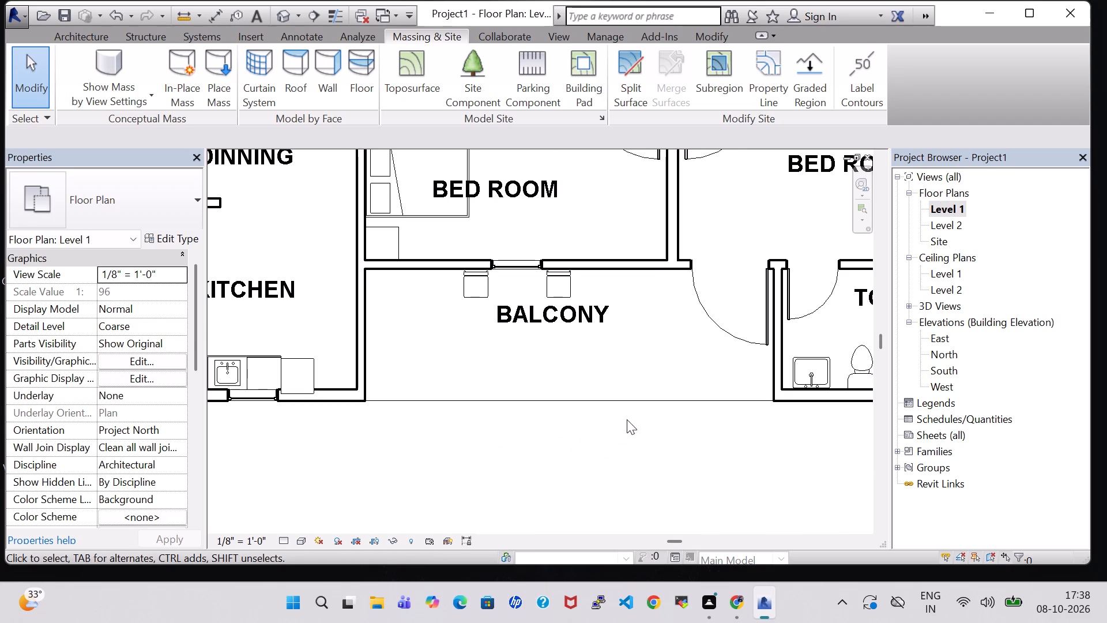
middle_click_drag(626, 378, 599, 448)
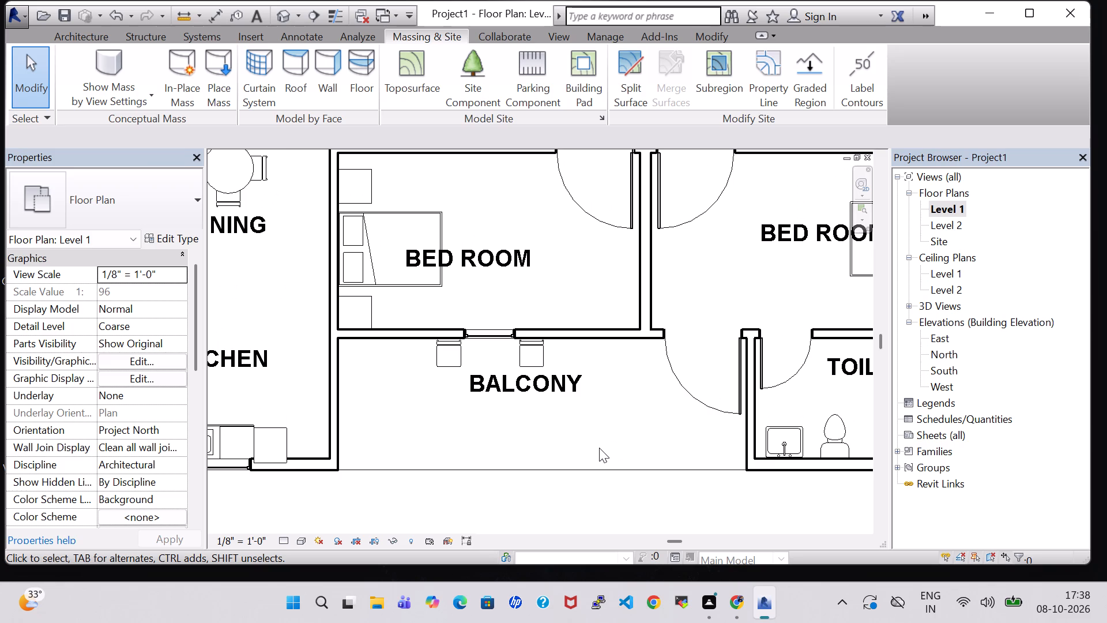
scroll(599, 448, "down", 3)
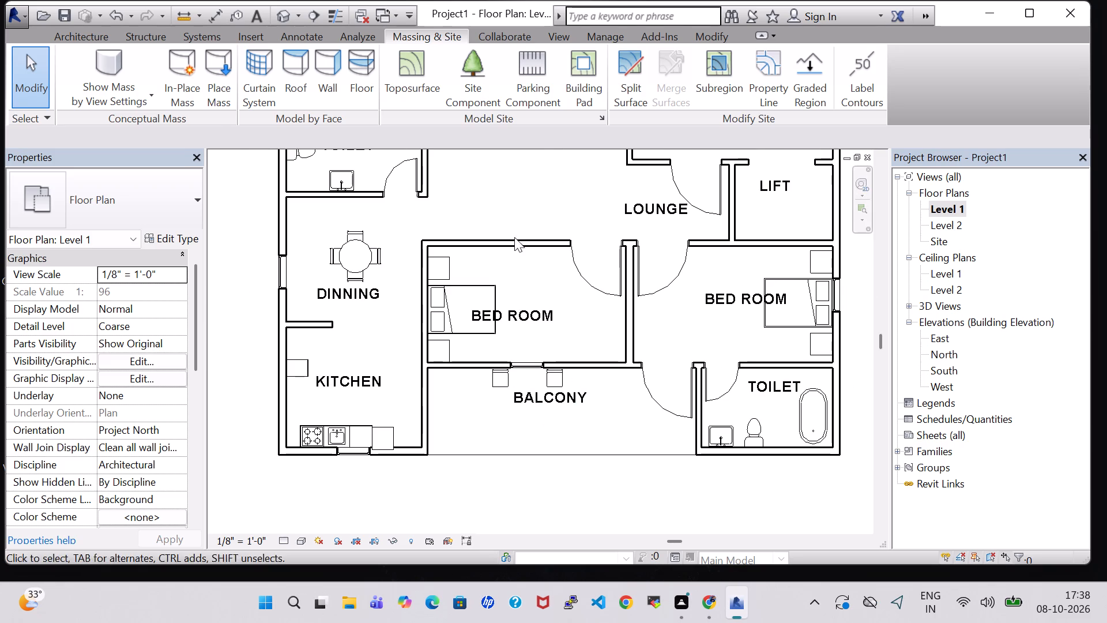
left_click(95, 33)
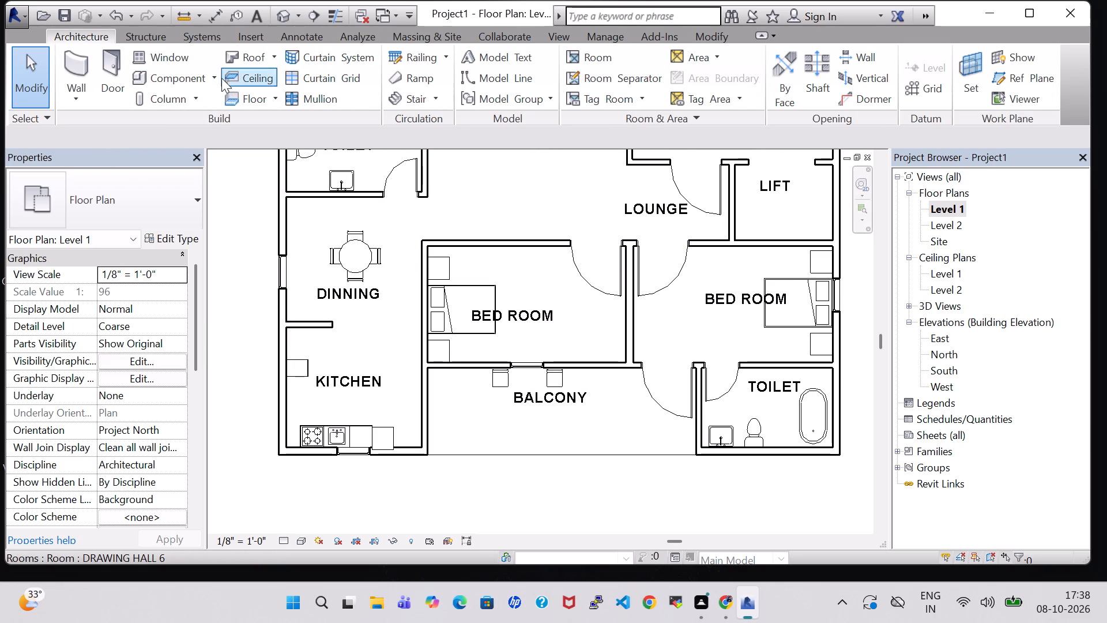
left_click(179, 74)
left_click(706, 93)
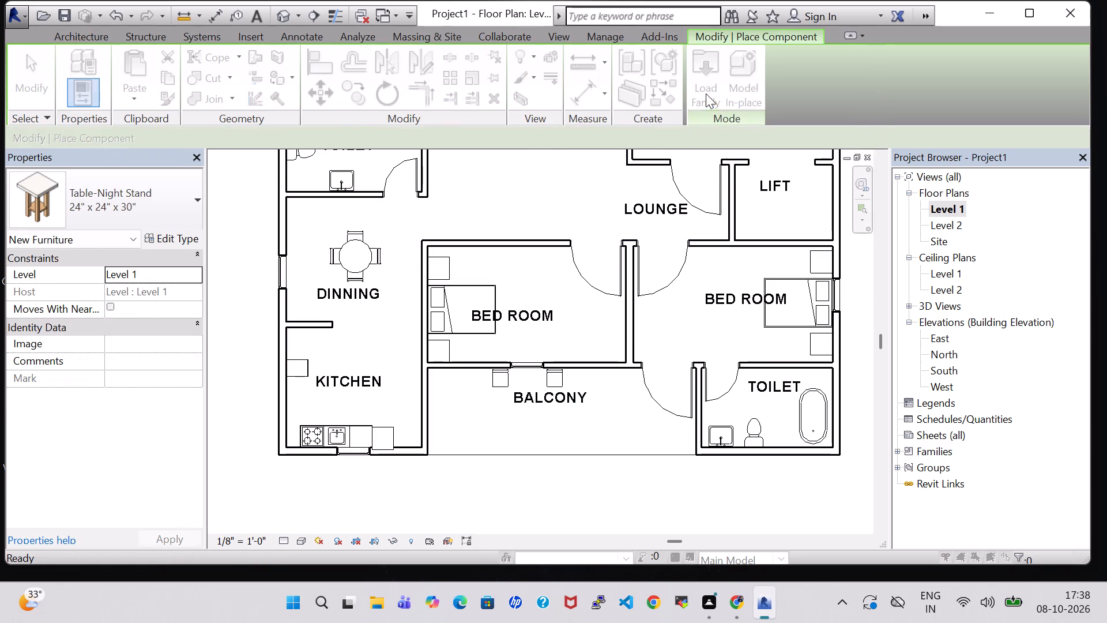
scroll(617, 307, "down", 1)
double_click(646, 265)
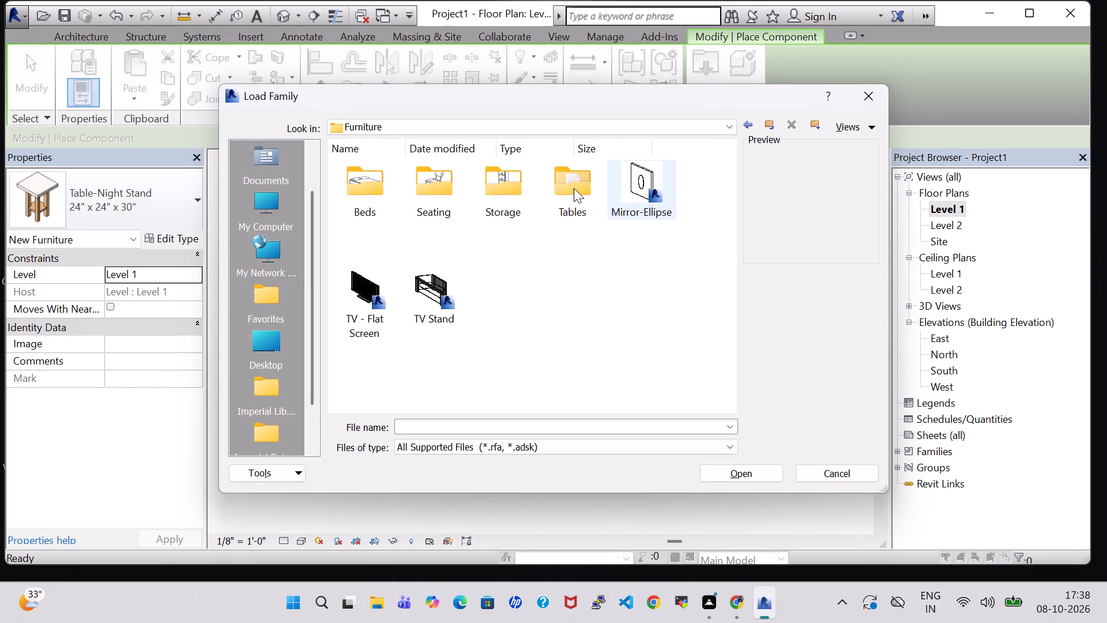
double_click(565, 185)
left_click(438, 193)
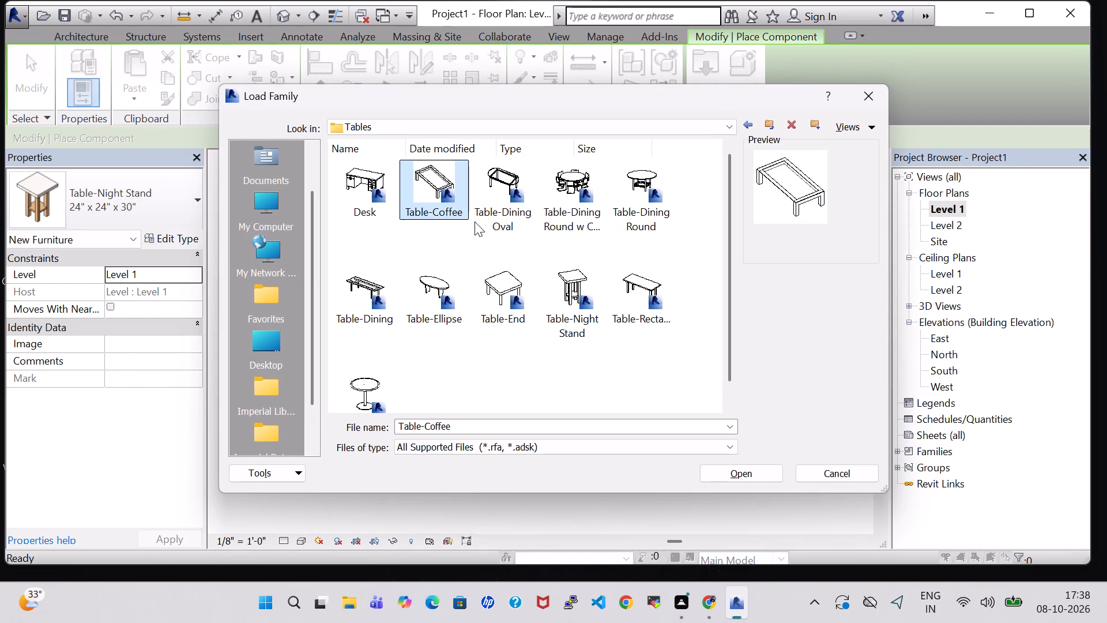
left_click(775, 471)
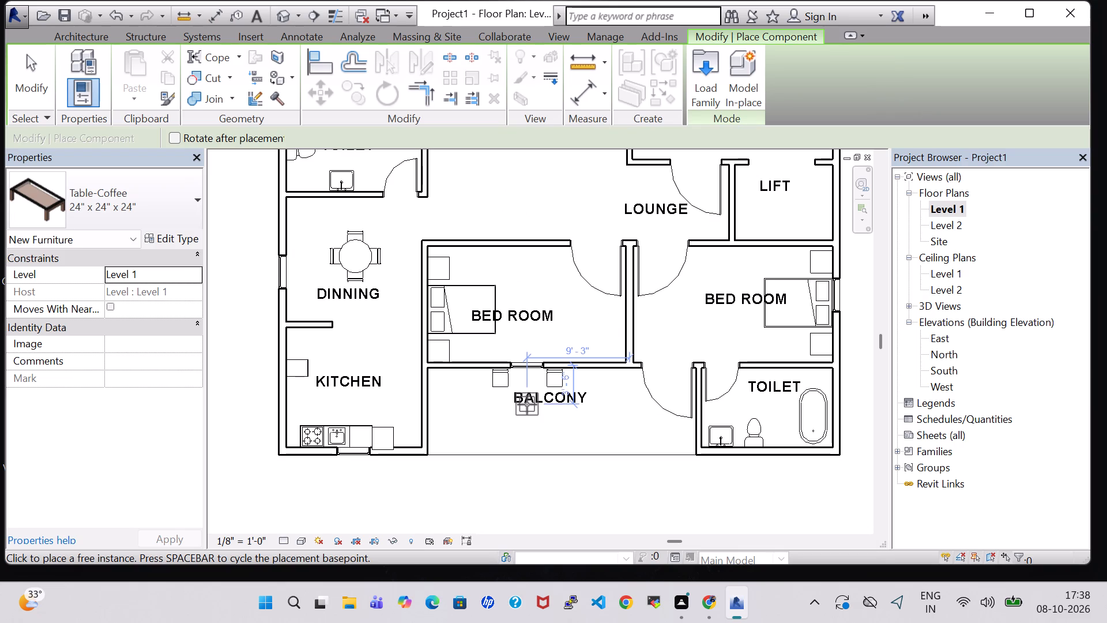
left_click(527, 404)
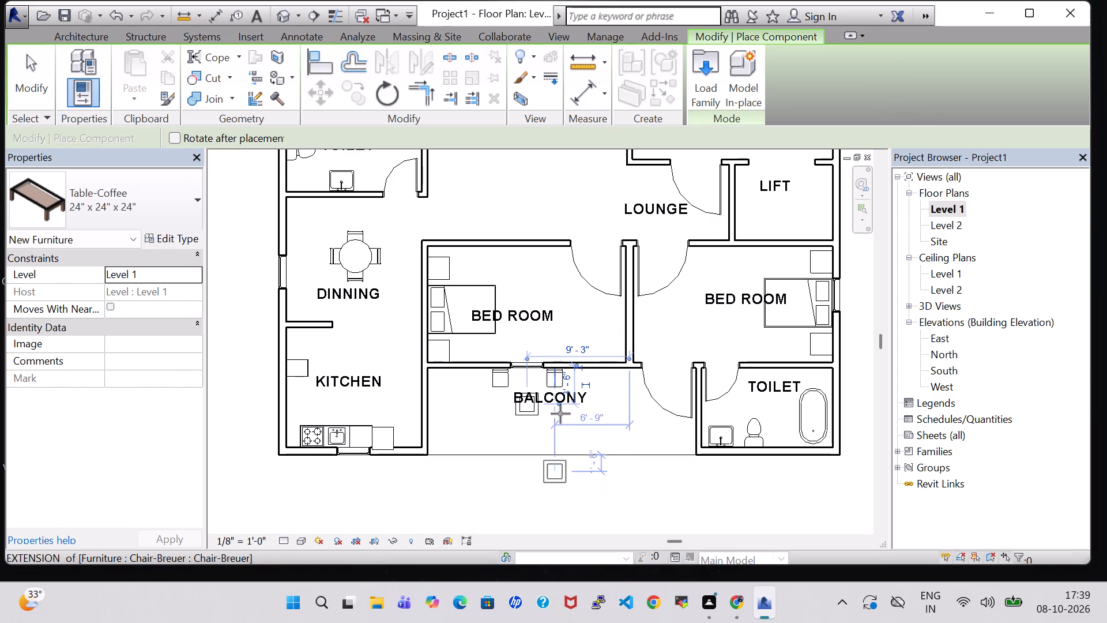
middle_click_drag(542, 189, 522, 352)
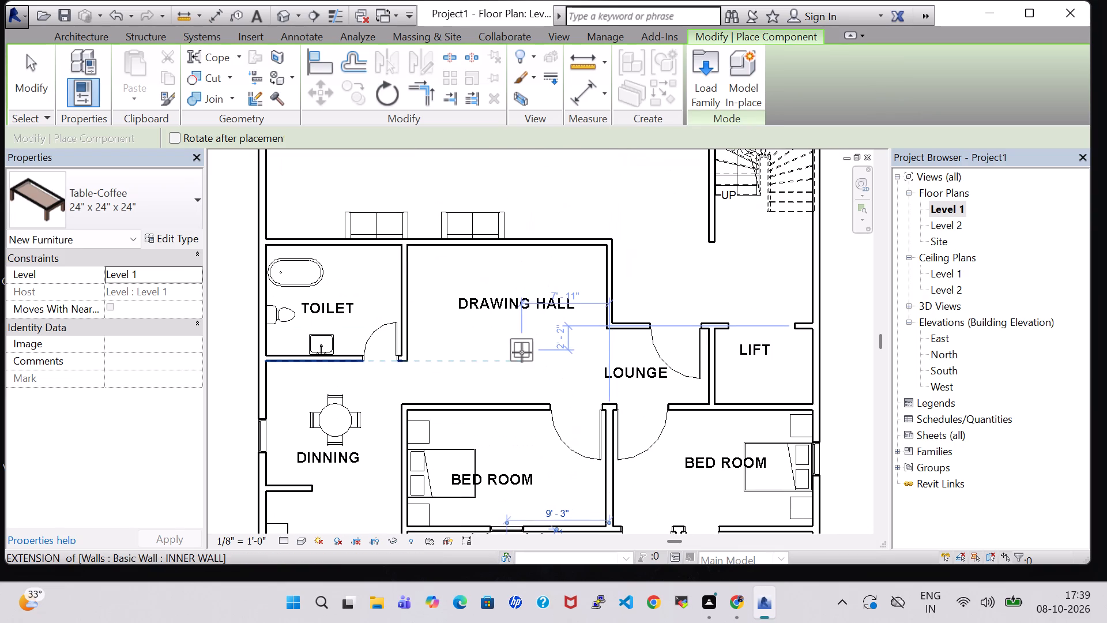
key("Escape")
key("Escape")
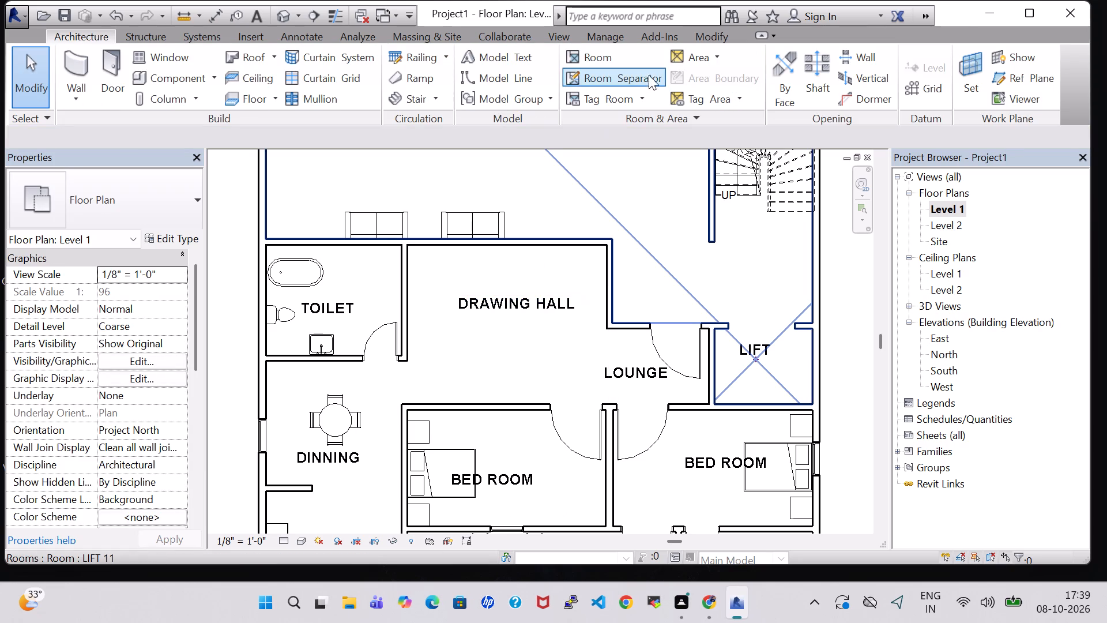
Load the Table-Dining family from the Furniture Tables library and place two 30" x 84" x 22" tables facing the sofas in the large unlabelled hall.
left_click(178, 91)
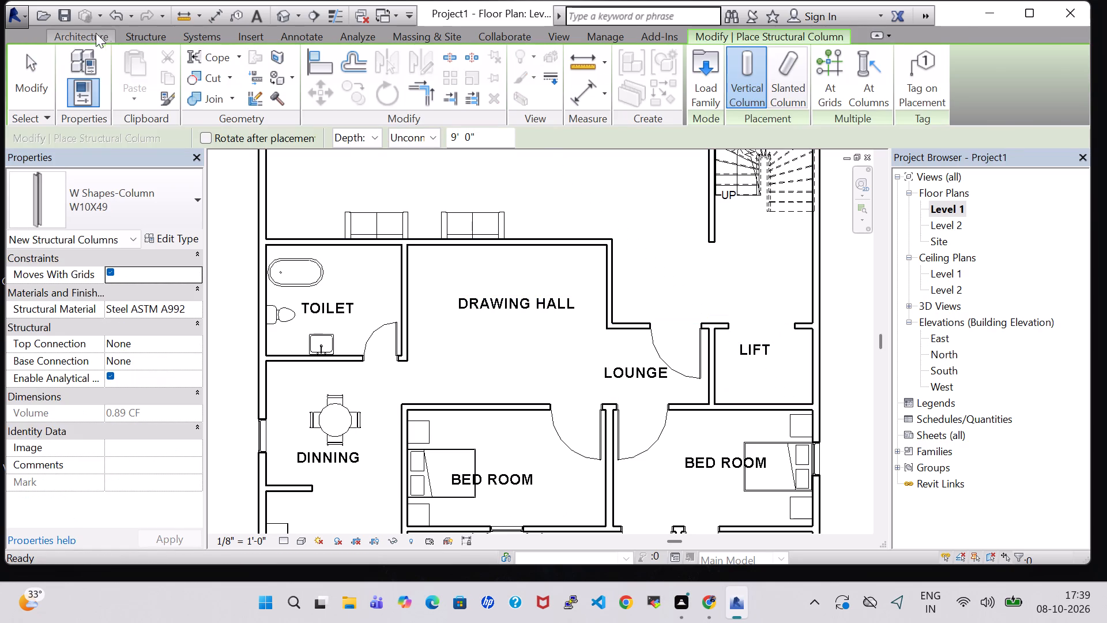
left_click(85, 37)
left_click(192, 80)
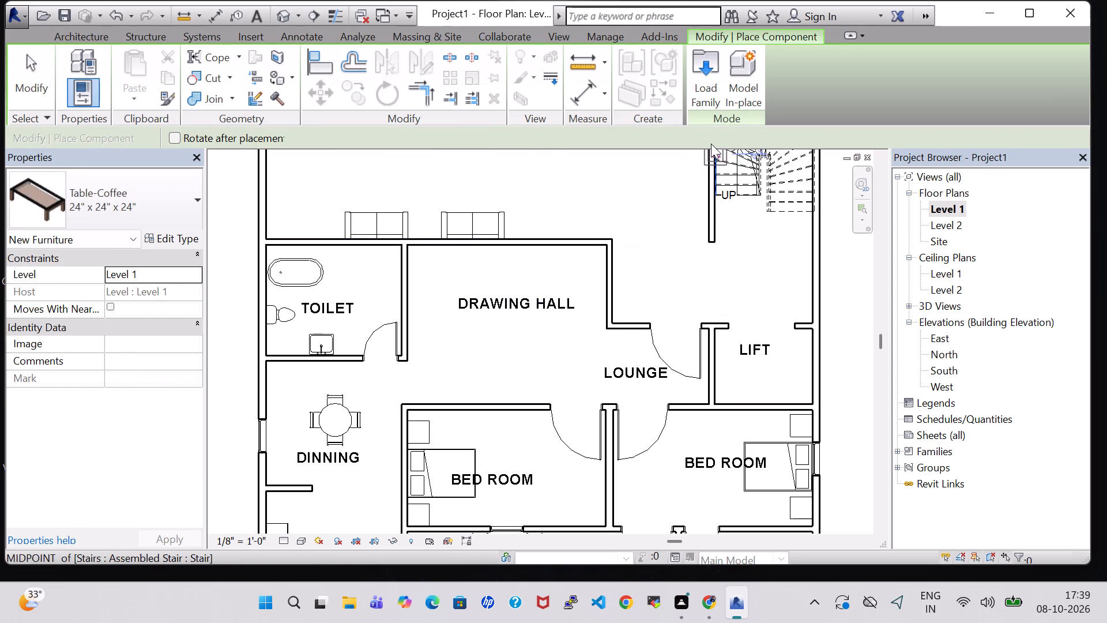
left_click(710, 93)
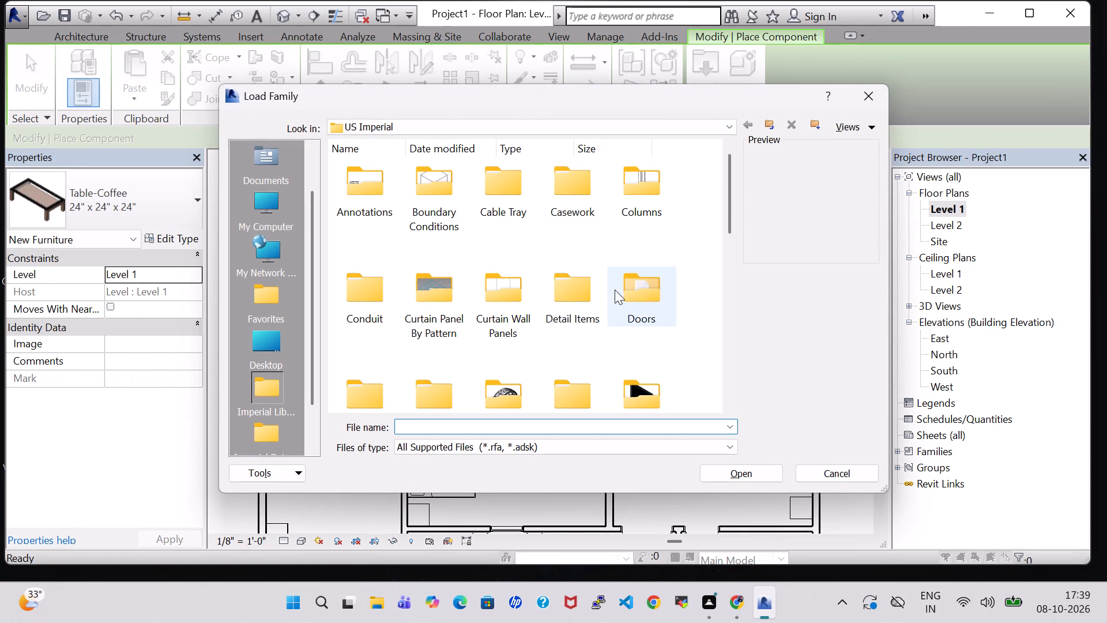
double_click(665, 390)
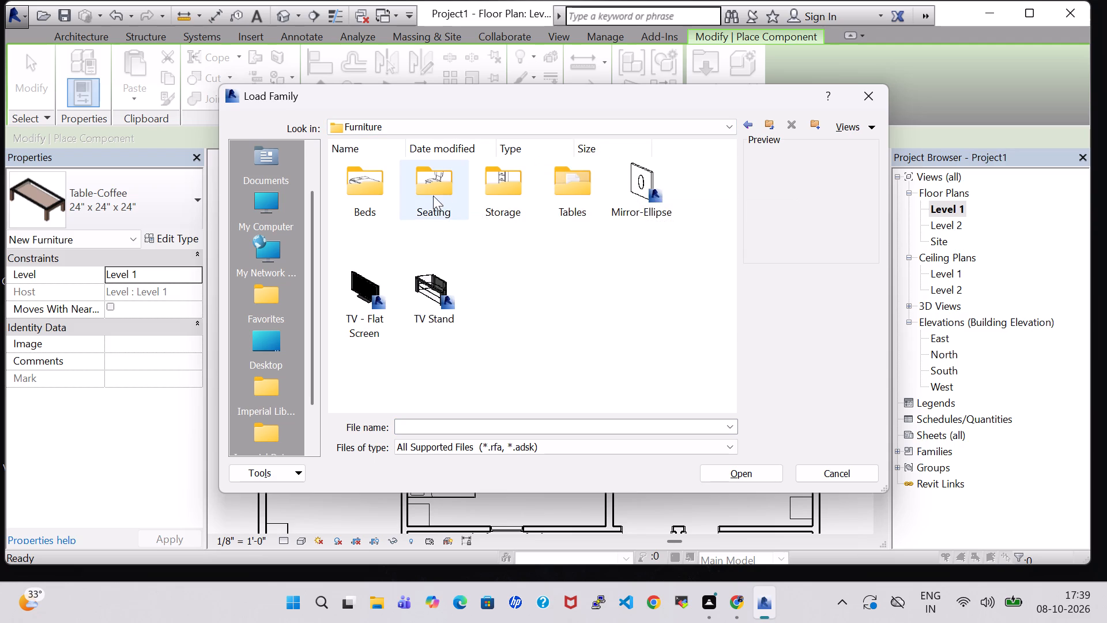
double_click(581, 189)
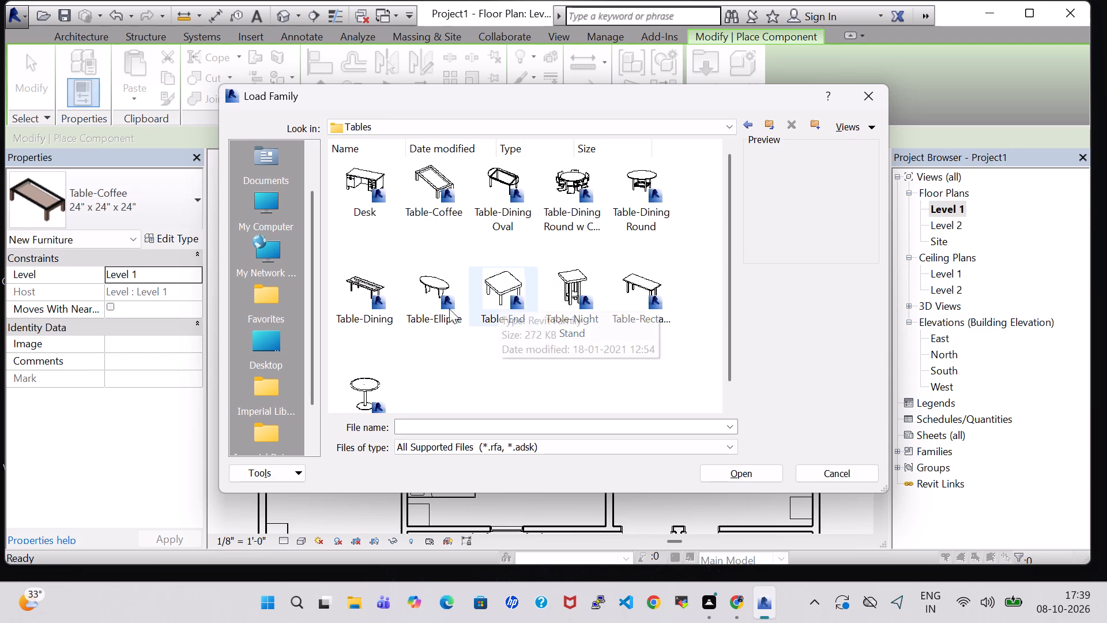
left_click(378, 296)
left_click(746, 472)
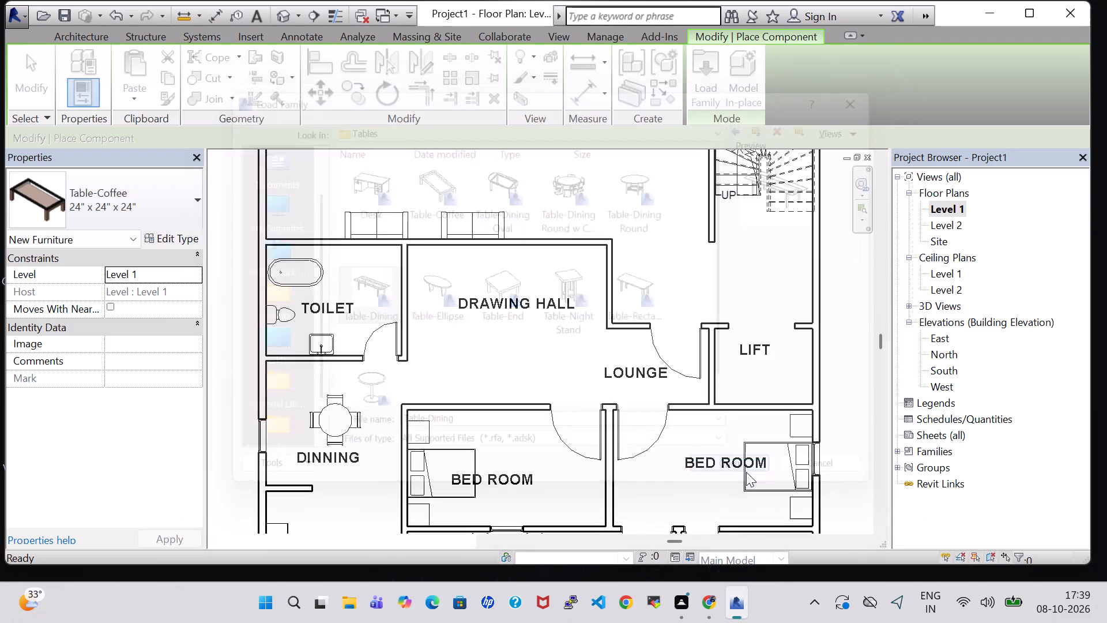
middle_click_drag(574, 196, 623, 343)
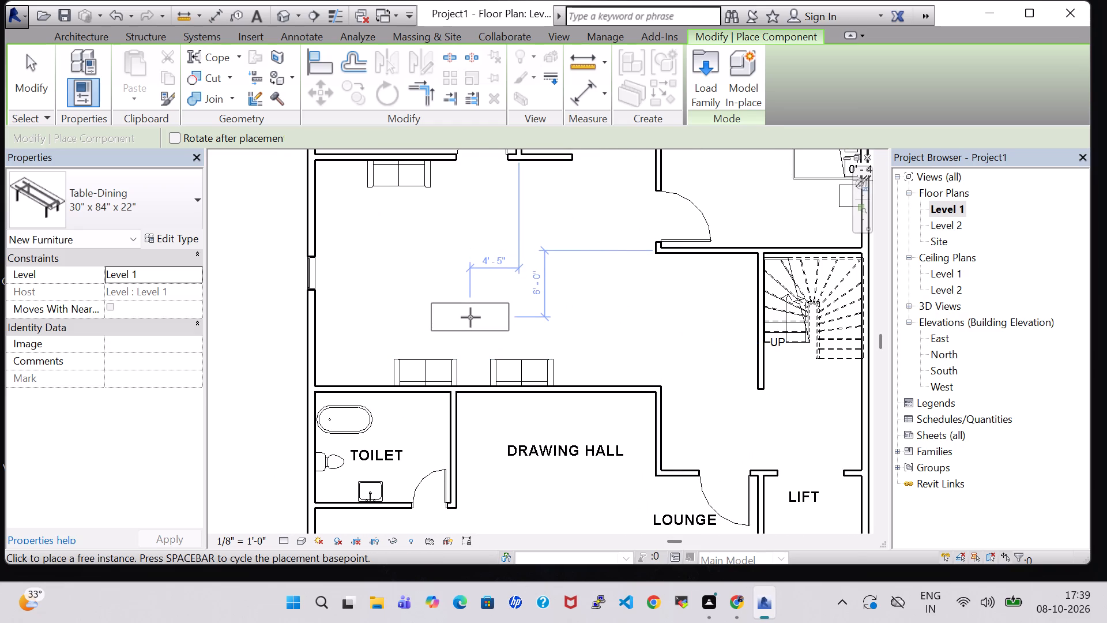
left_click(470, 317)
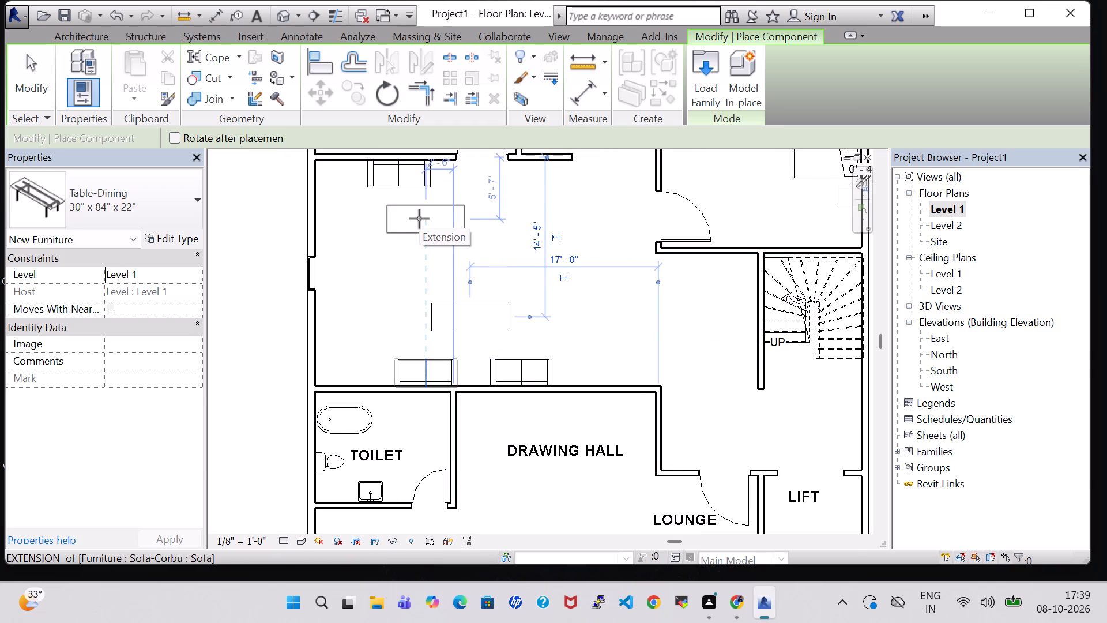
left_click(398, 213)
key("Escape")
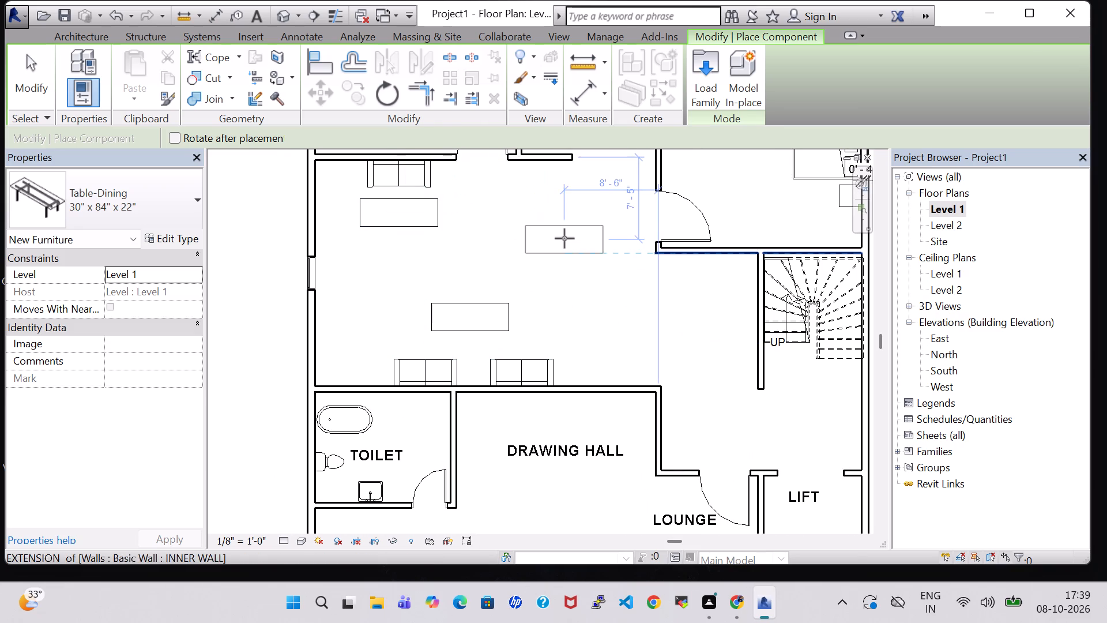
key("Escape")
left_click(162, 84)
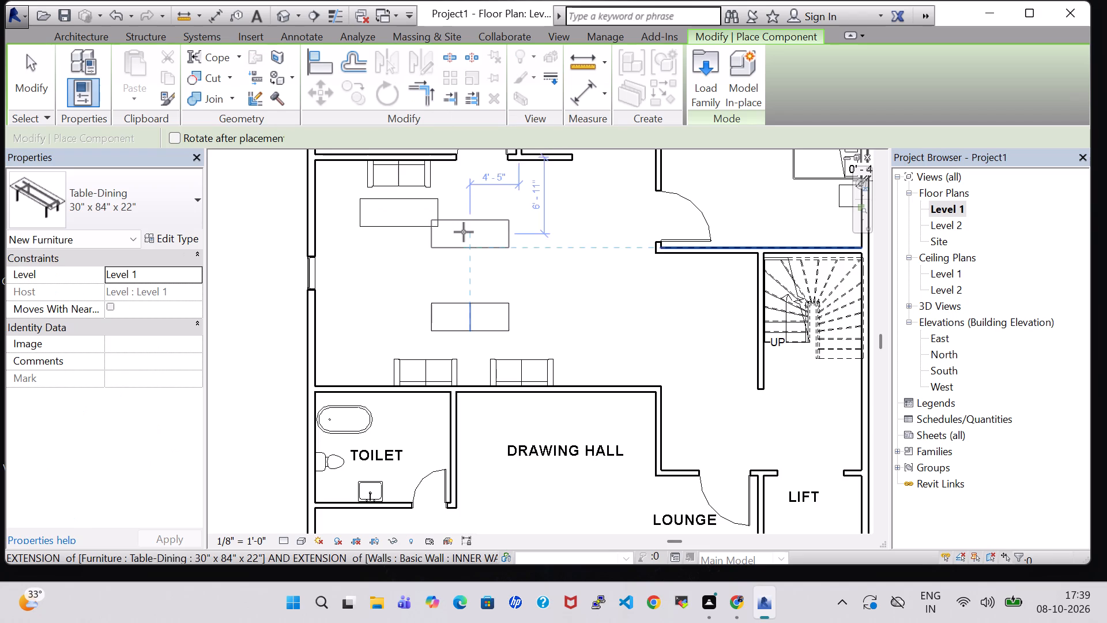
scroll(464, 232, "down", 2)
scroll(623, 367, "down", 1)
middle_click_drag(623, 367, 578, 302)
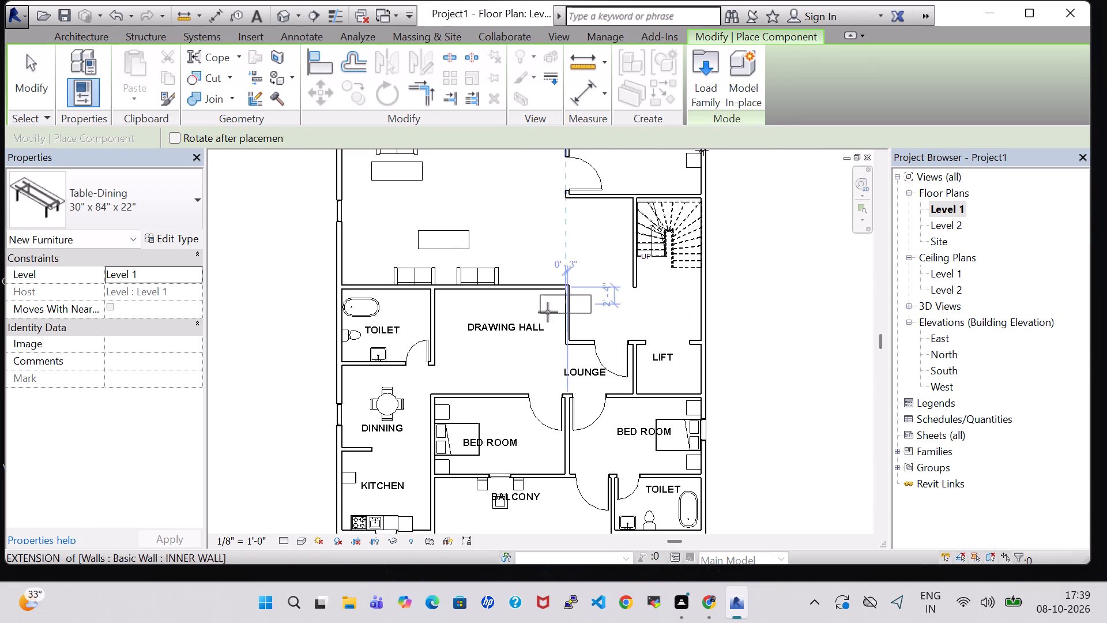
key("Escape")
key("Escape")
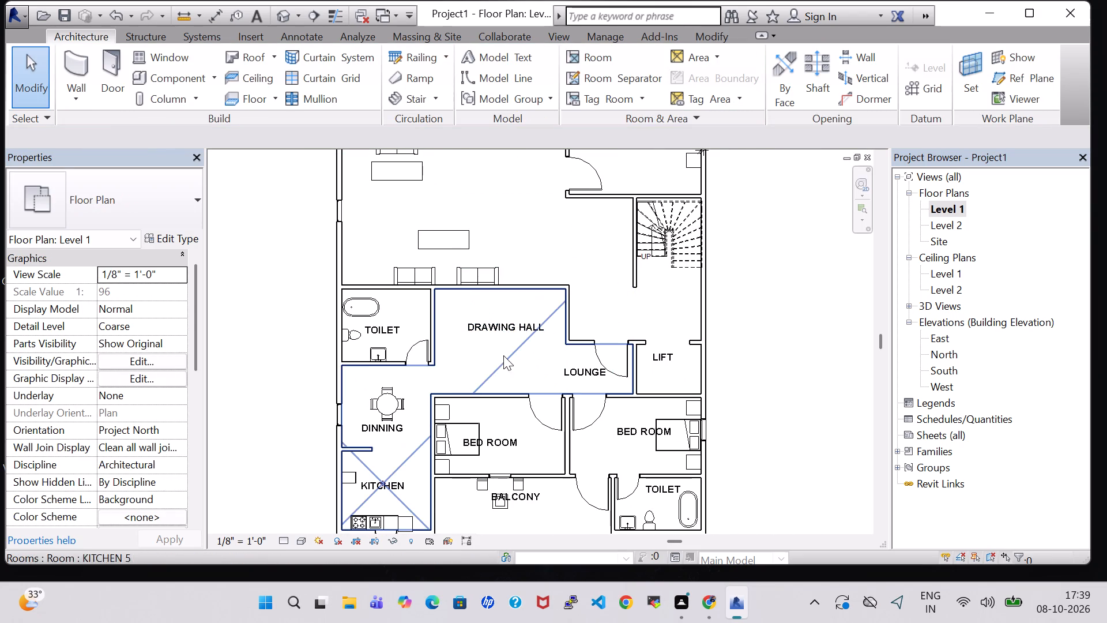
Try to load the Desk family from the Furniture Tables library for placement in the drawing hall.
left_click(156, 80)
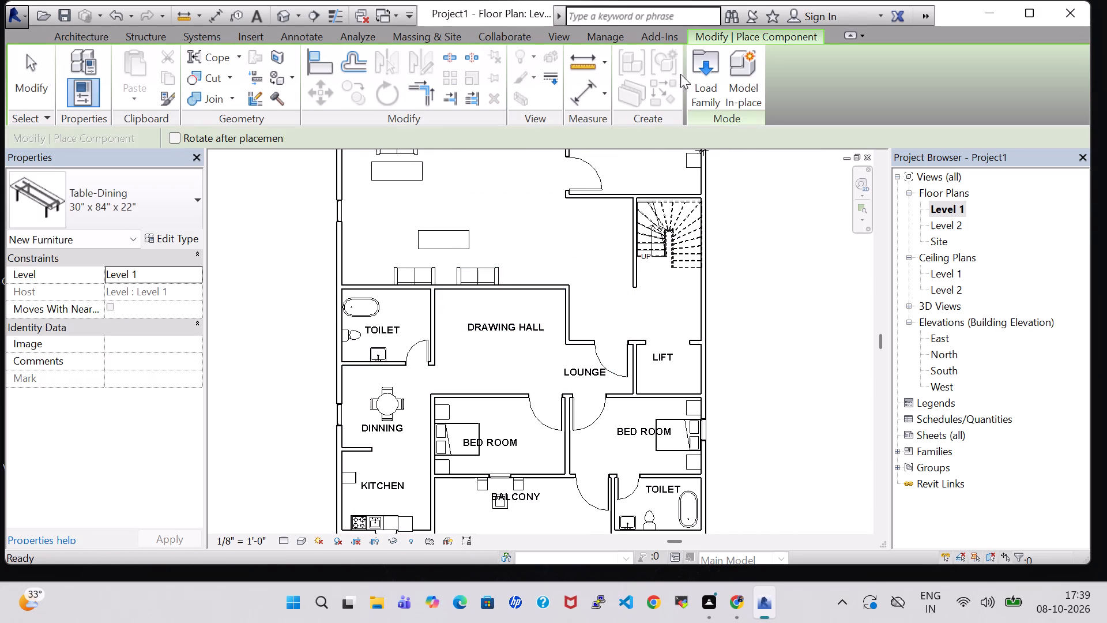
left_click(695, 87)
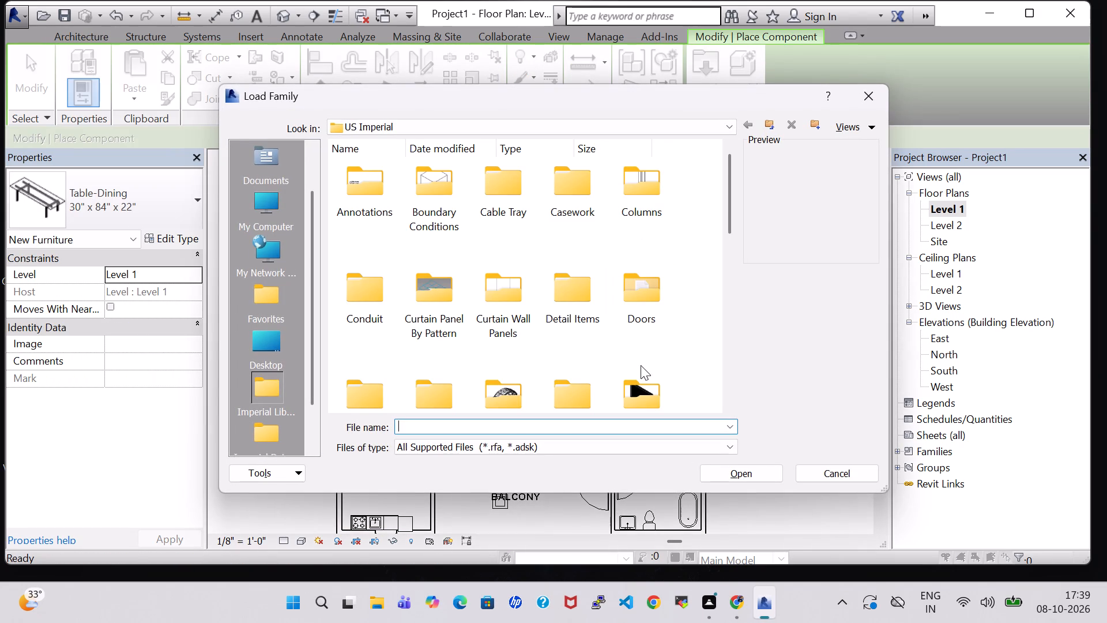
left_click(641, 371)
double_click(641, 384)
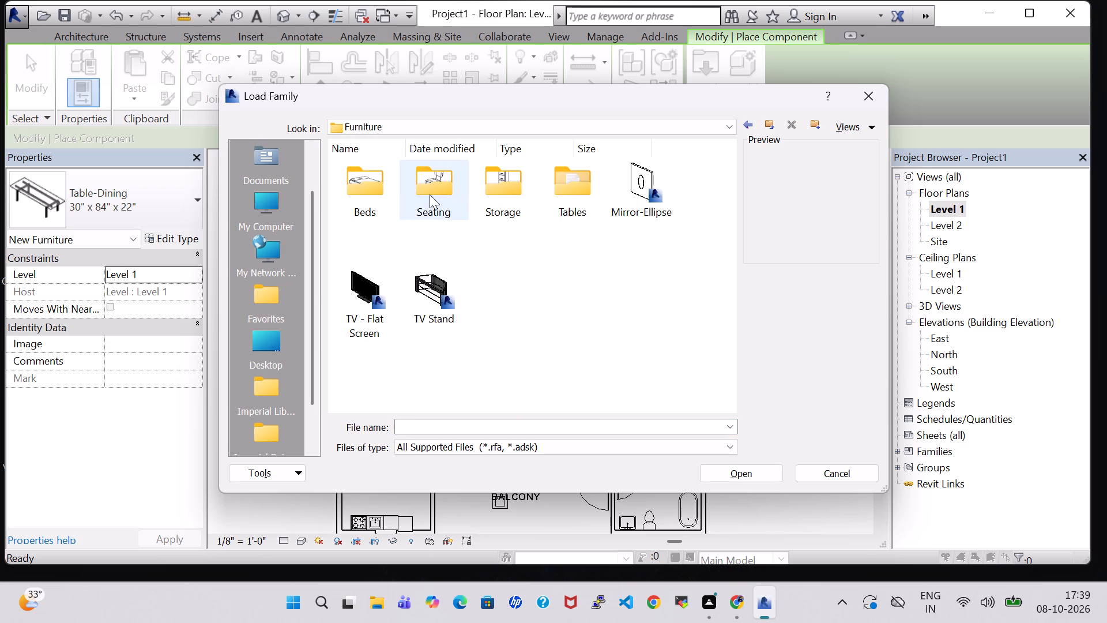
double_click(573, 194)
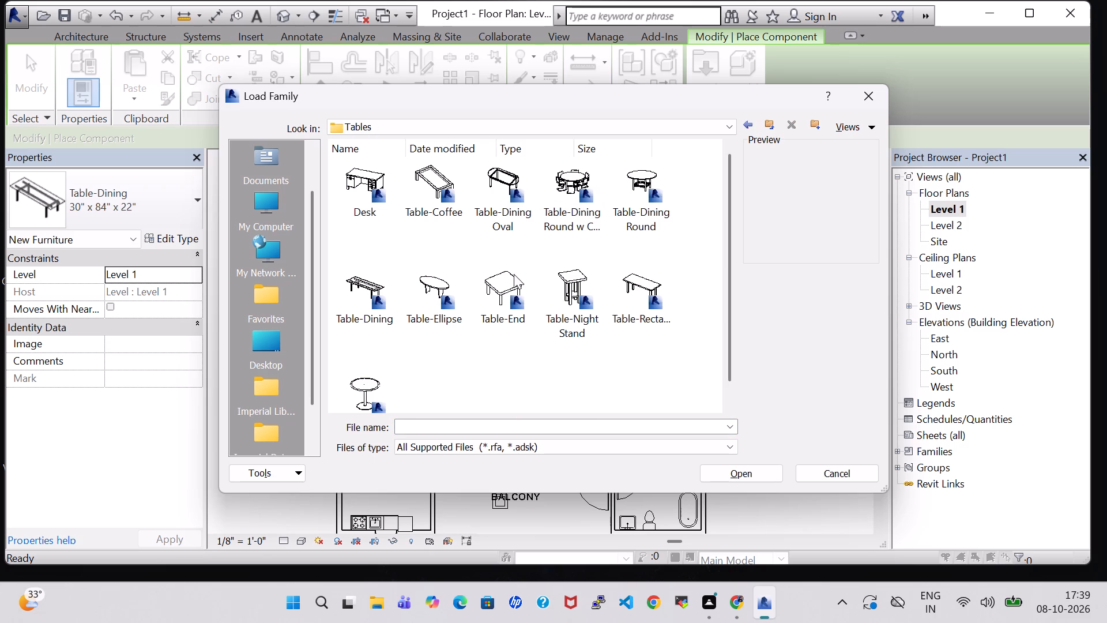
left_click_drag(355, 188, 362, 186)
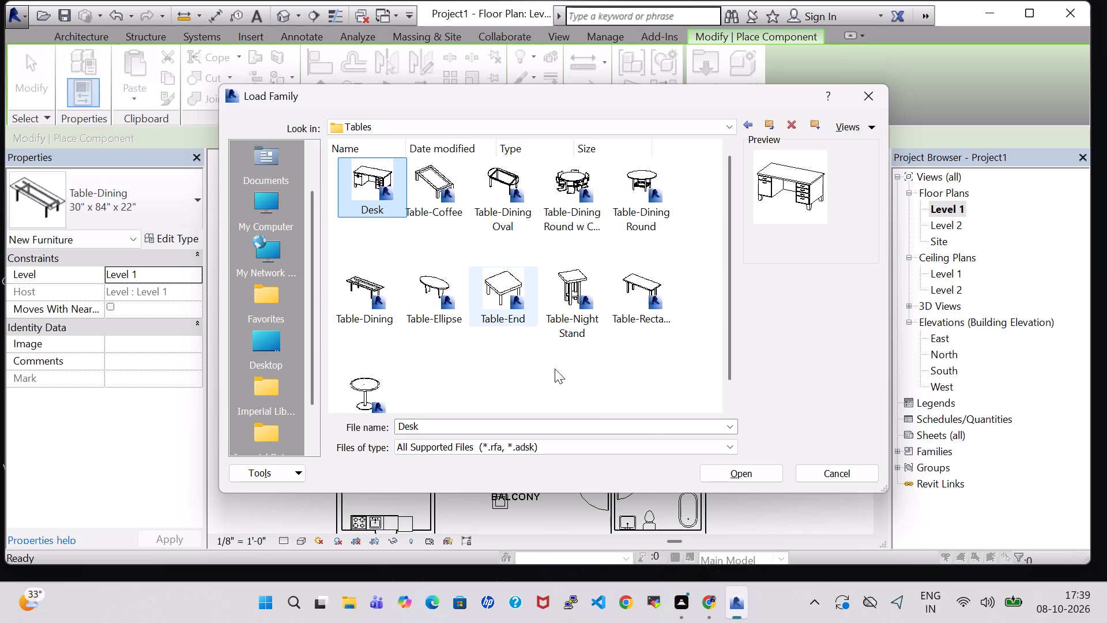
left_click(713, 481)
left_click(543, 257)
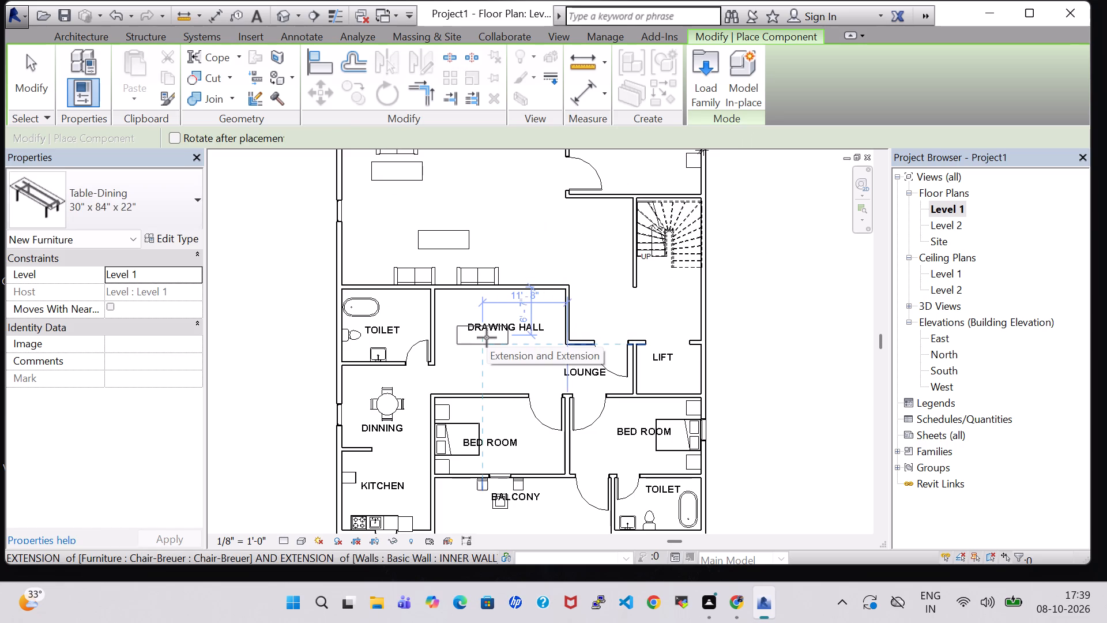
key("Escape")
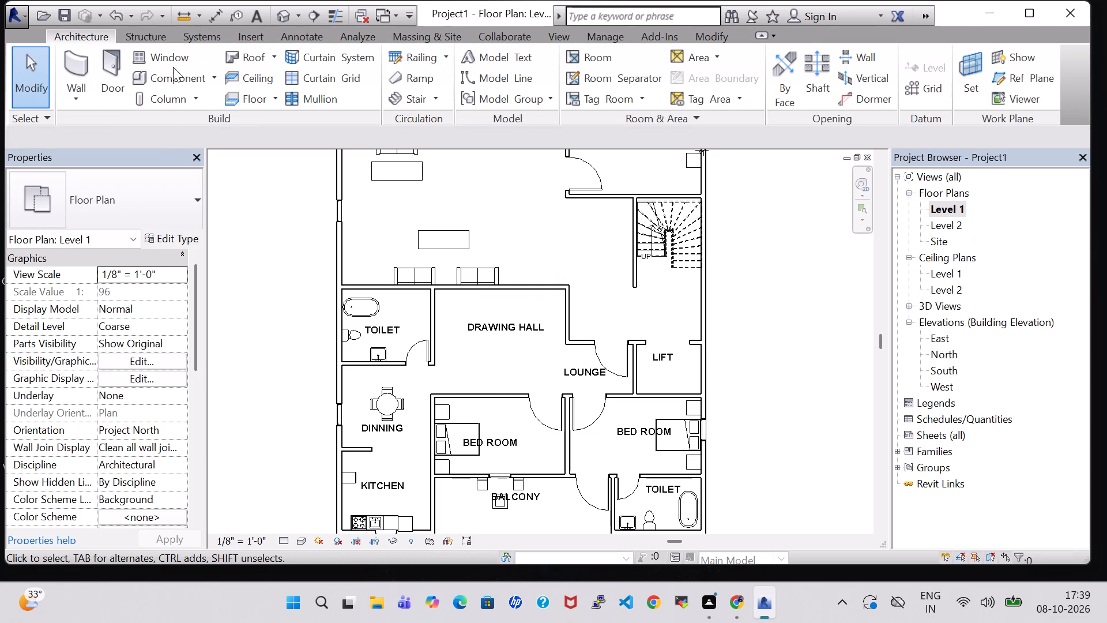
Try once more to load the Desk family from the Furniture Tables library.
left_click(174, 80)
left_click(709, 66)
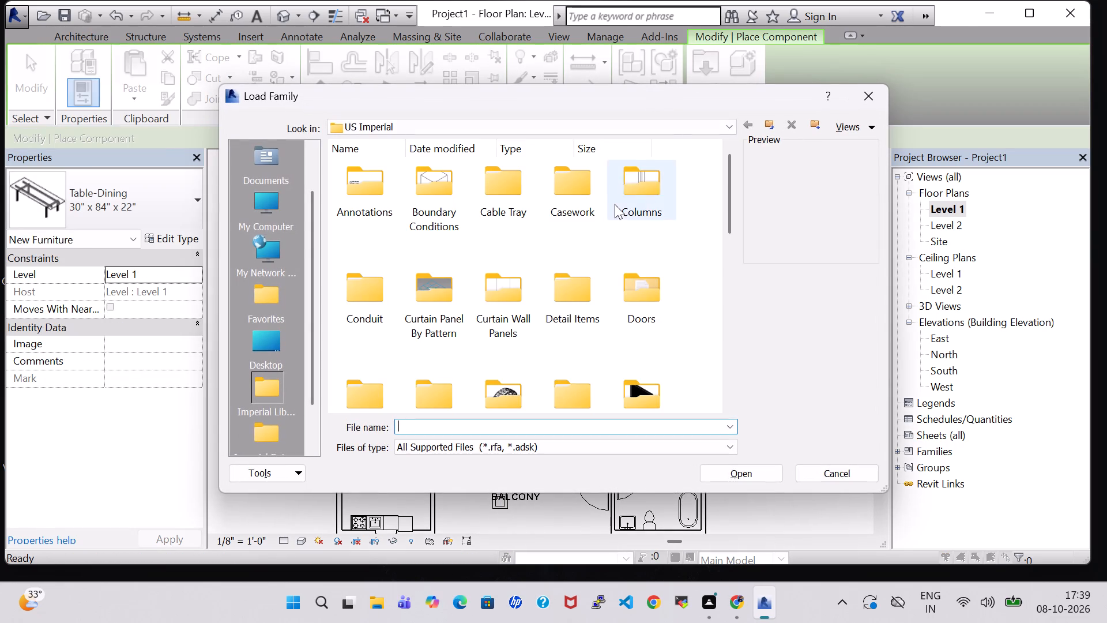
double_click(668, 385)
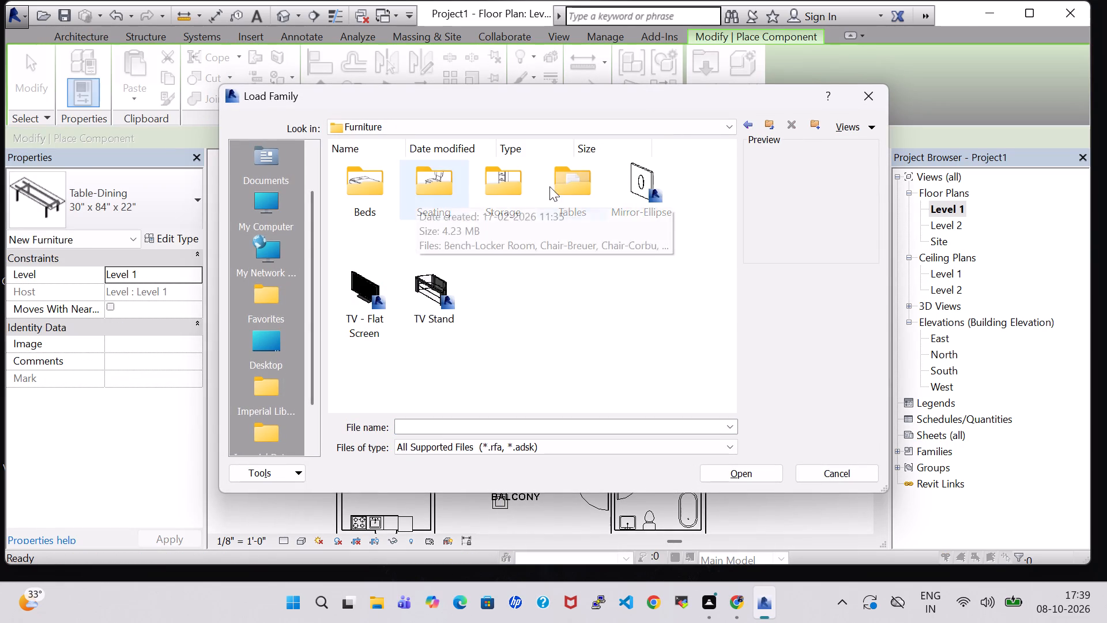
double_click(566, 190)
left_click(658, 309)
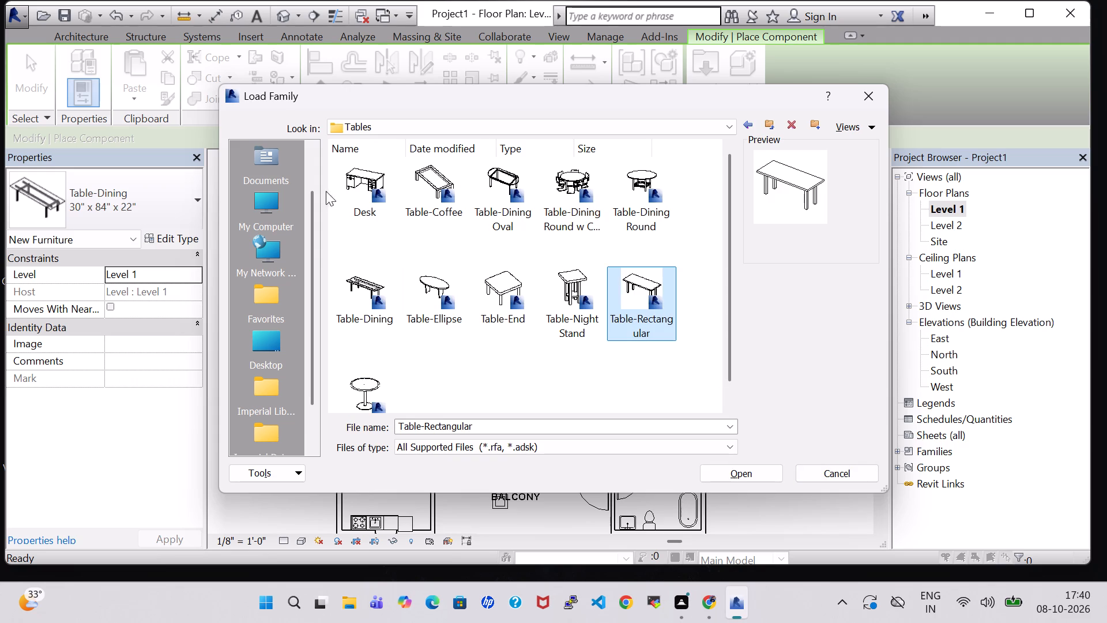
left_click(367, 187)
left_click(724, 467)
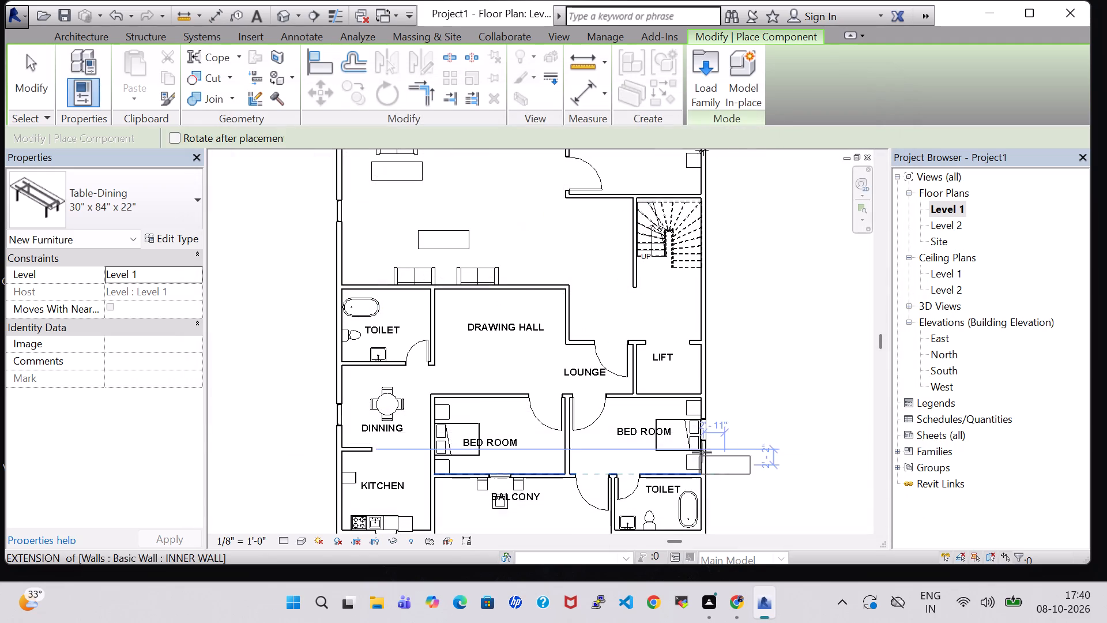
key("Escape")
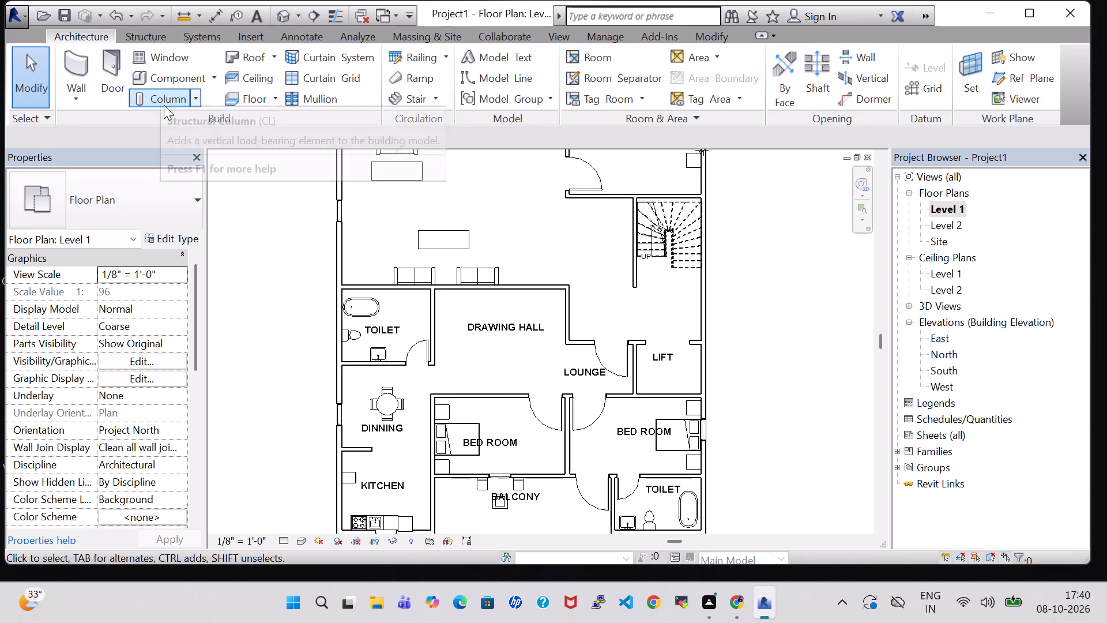
Load the Table-Rectangular family from the Furniture Tables library and place a 72" x 30" table along the drawing hall's upper wall.
left_click(157, 79)
left_click(708, 96)
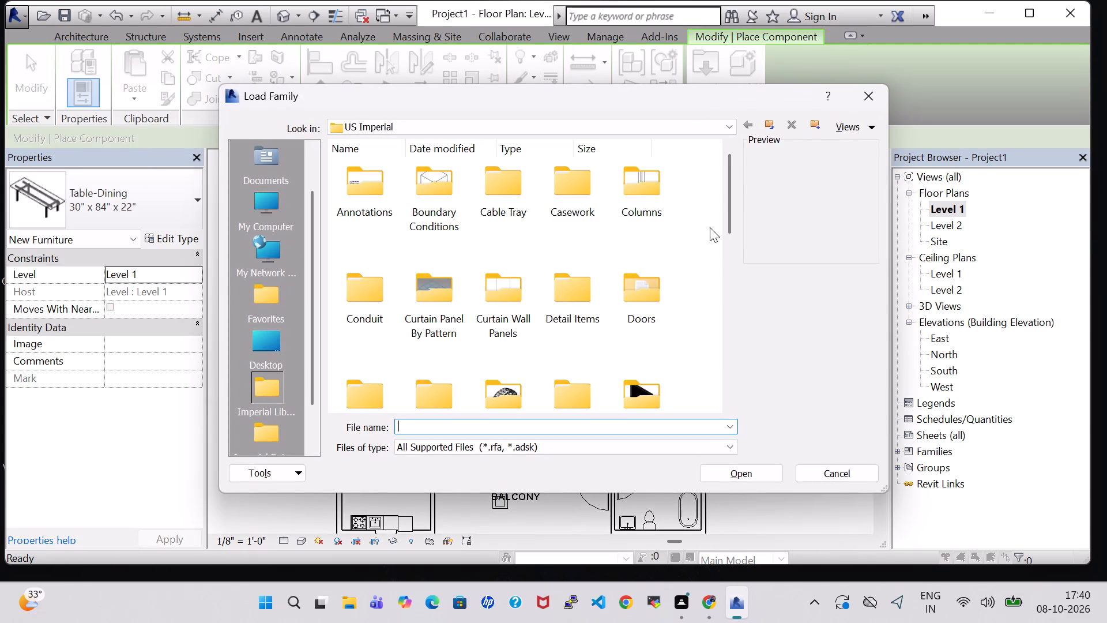
scroll(665, 270, "down", 1)
double_click(643, 238)
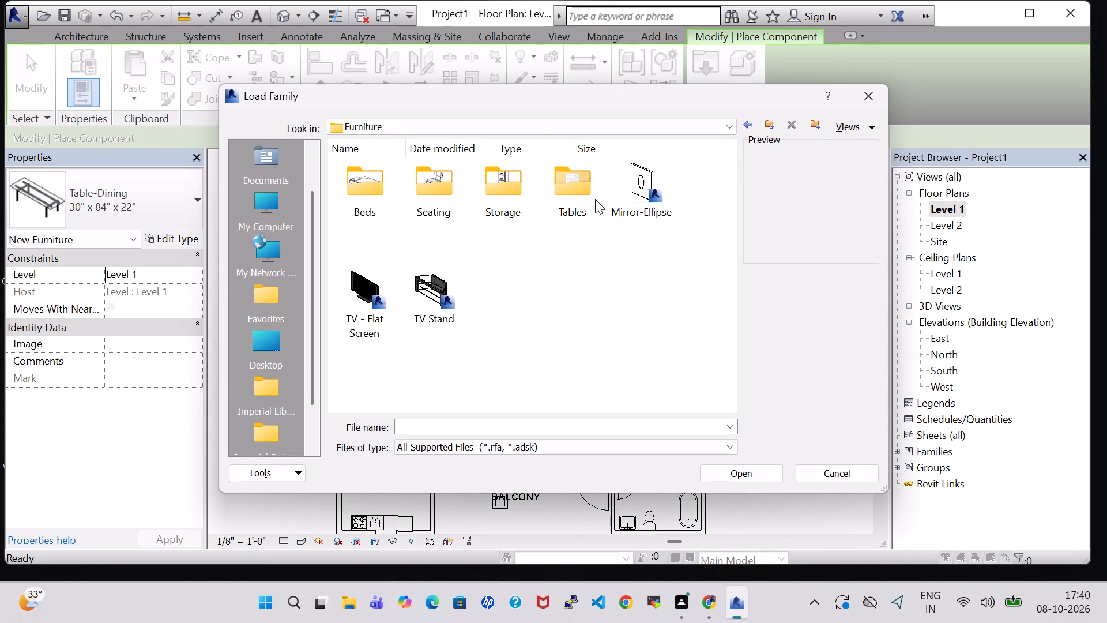
double_click(582, 188)
left_click(646, 297)
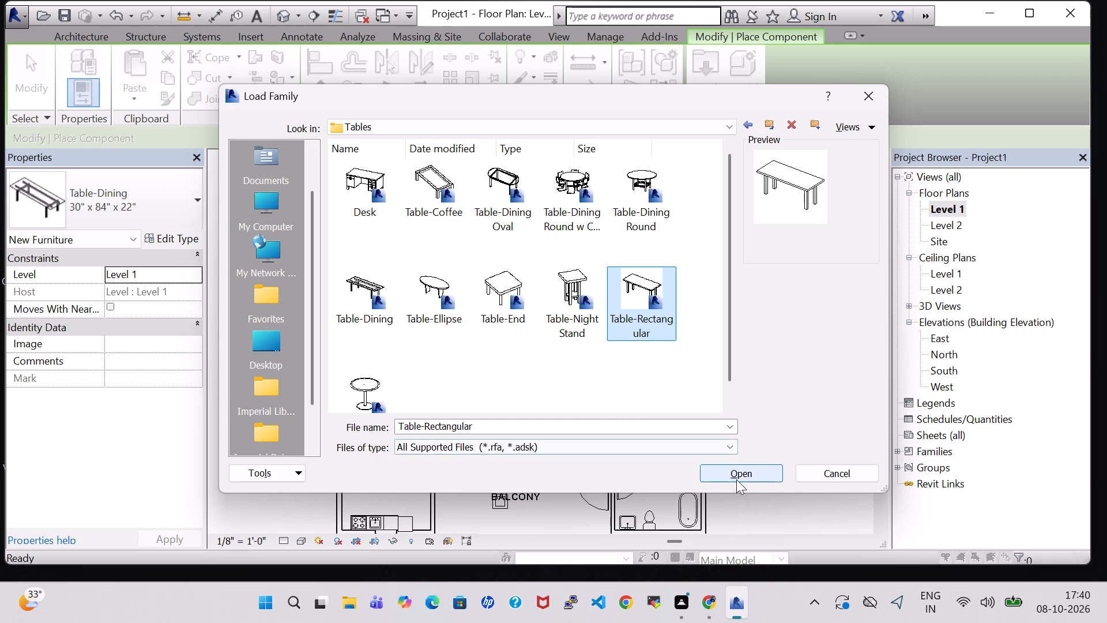
left_click(736, 480)
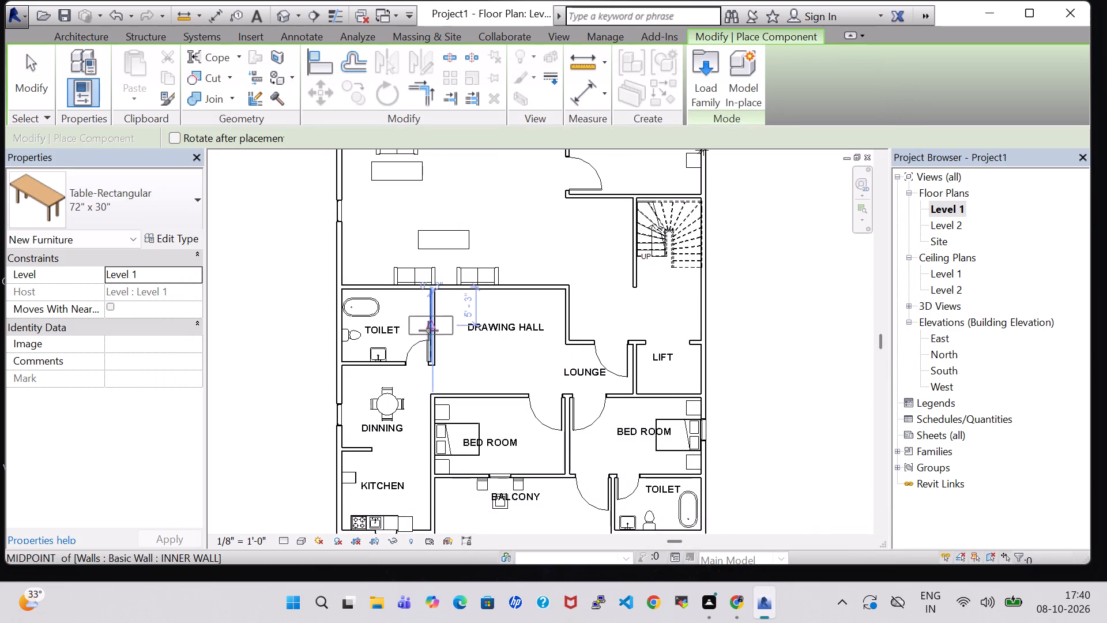
scroll(477, 318, "up", 3)
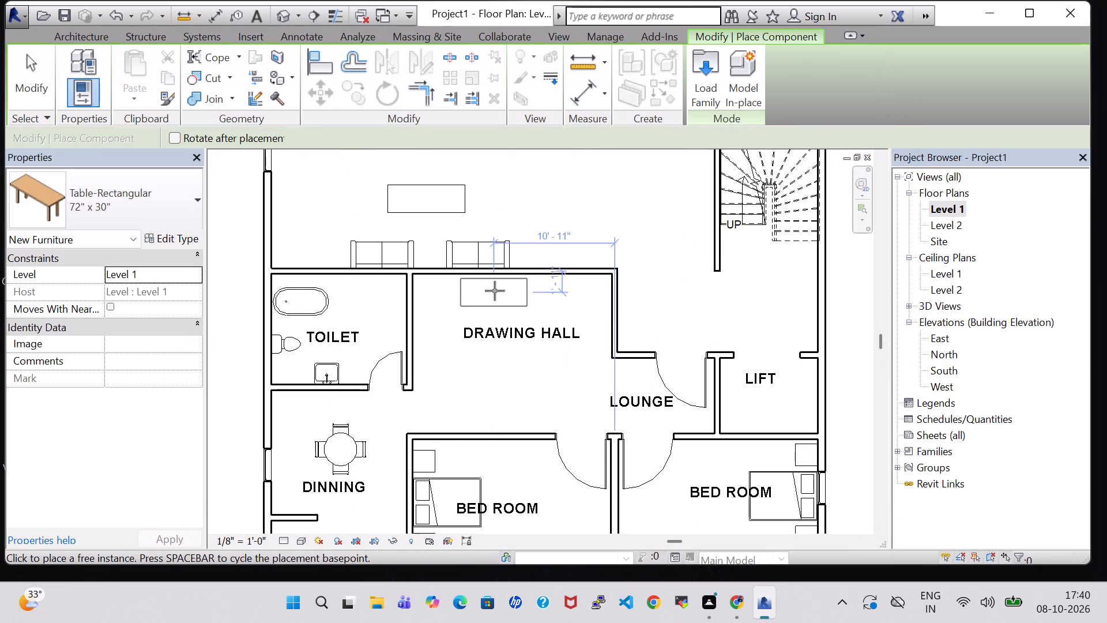
left_click(496, 291)
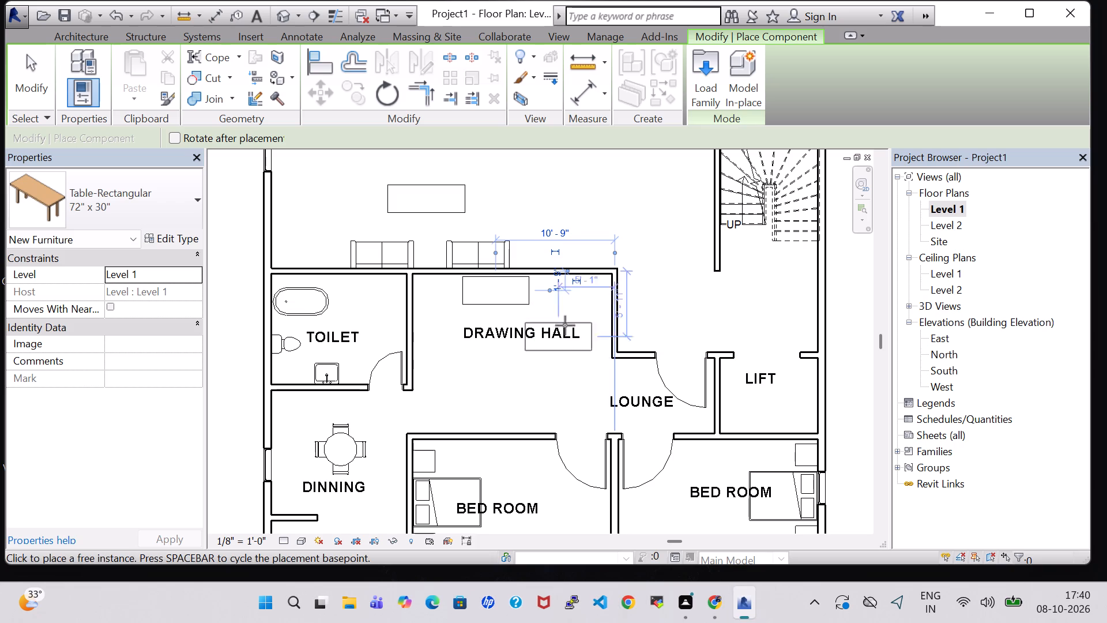
Place a second 72" x 30" rectangular table, rotated 90°, along the drawing hall's right-hand wall.
key("space")
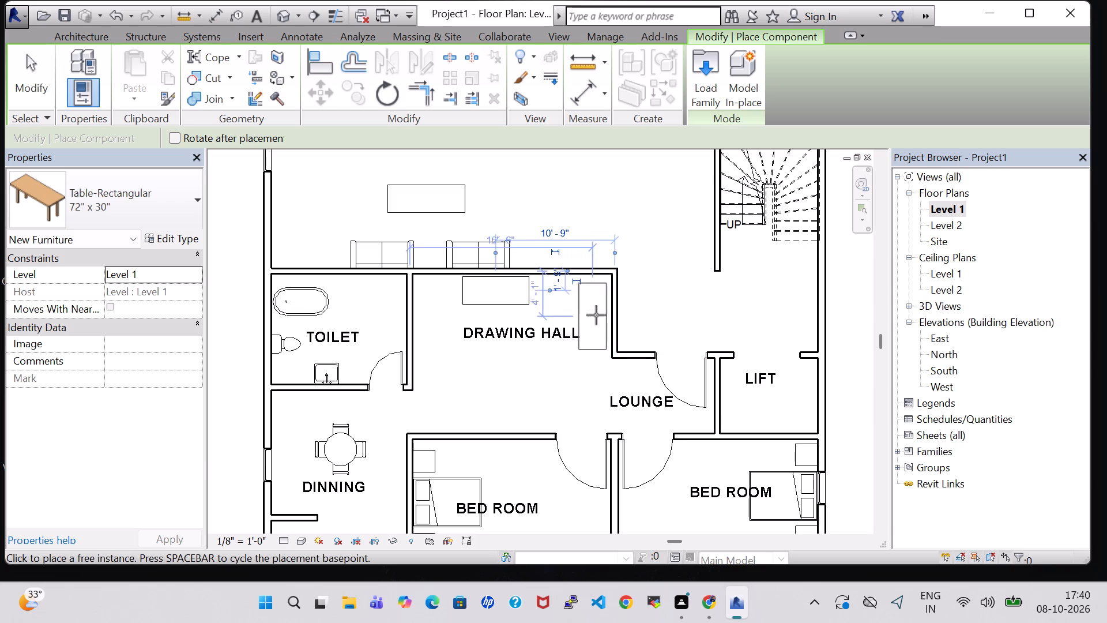
key("space")
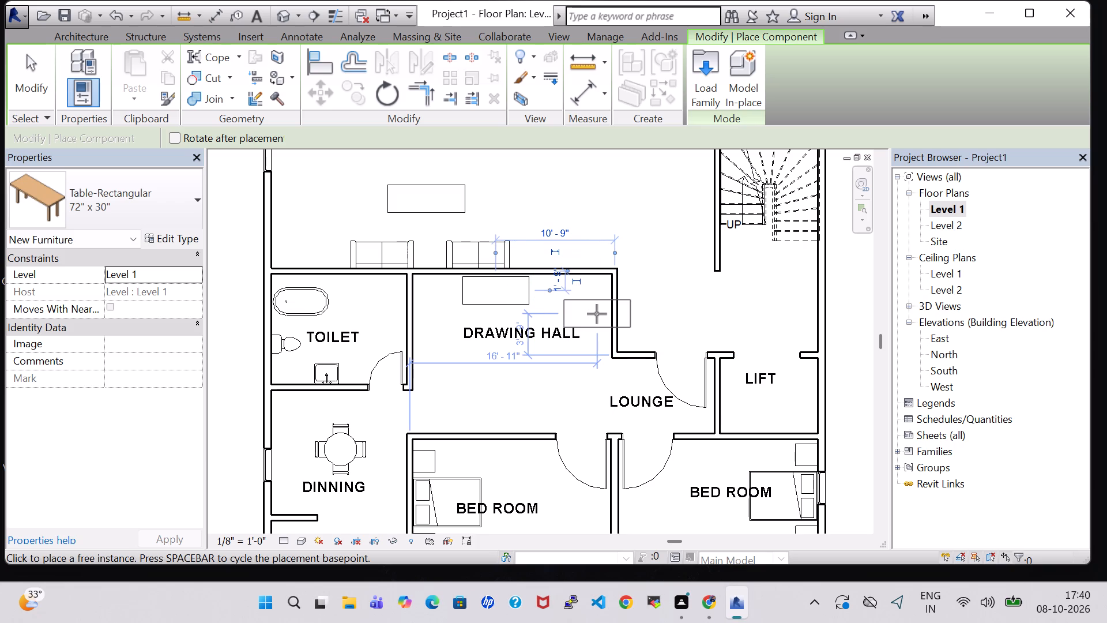
key("space")
left_click(597, 314)
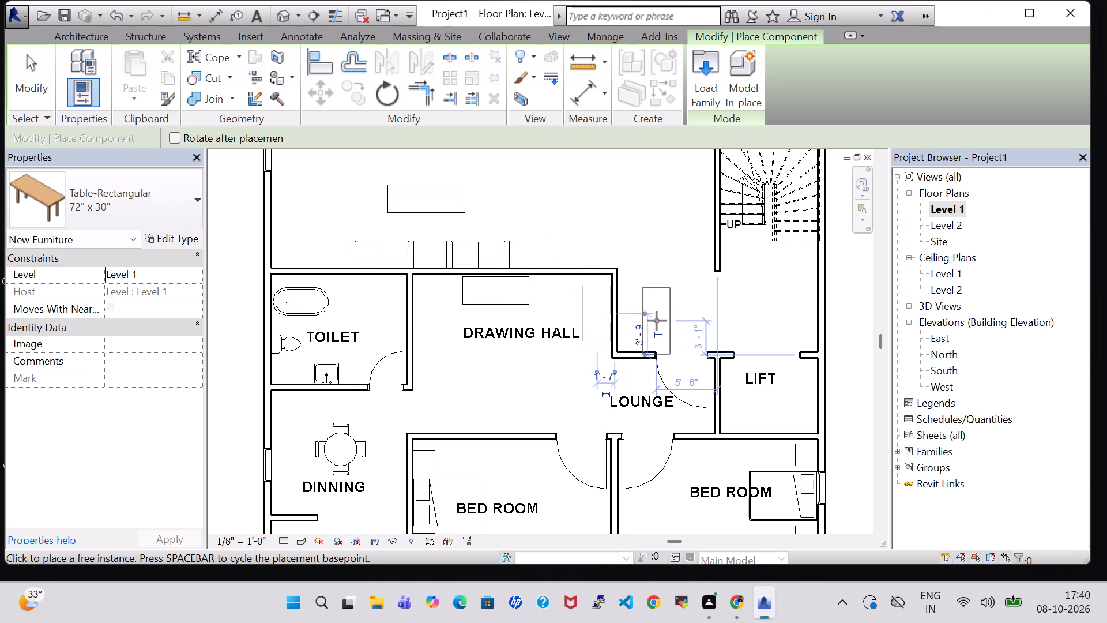
key("Escape")
key("Escape")
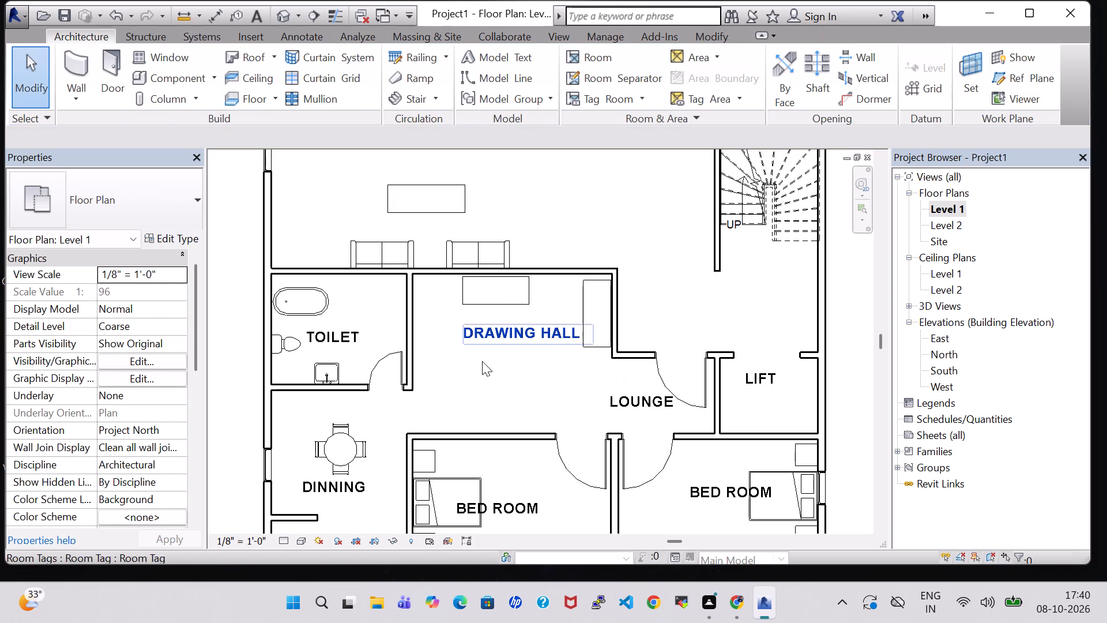
Load the Chair-Desk family from the Furniture Seating library and place one at the drawing hall's upper table, about 10'-2" from the right-hand wall.
left_click(180, 72)
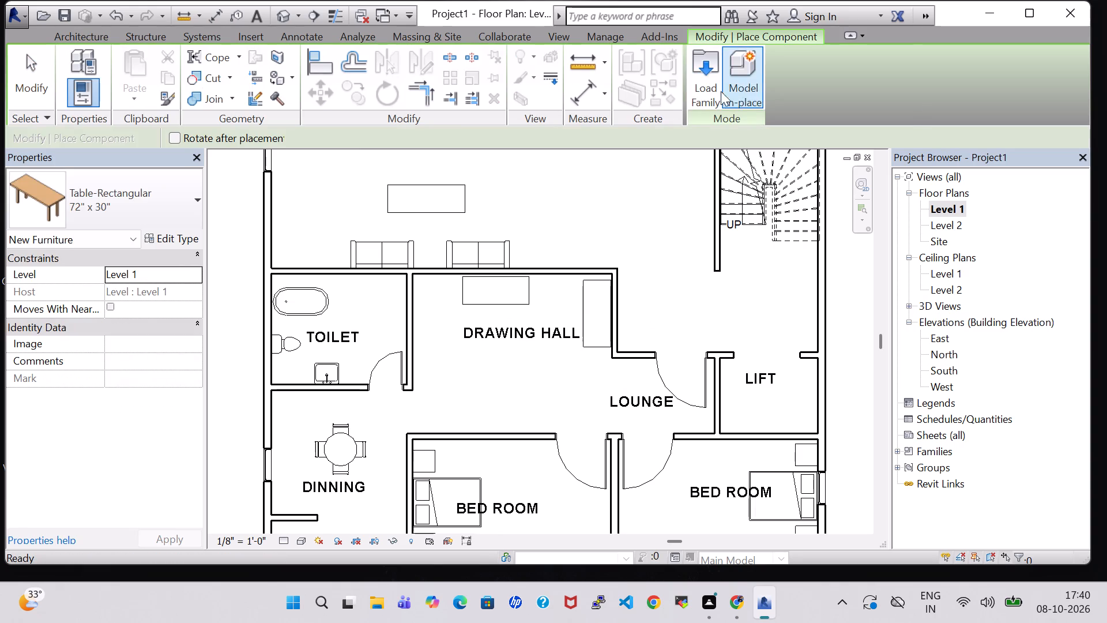
left_click(711, 91)
scroll(662, 289, "down", 1)
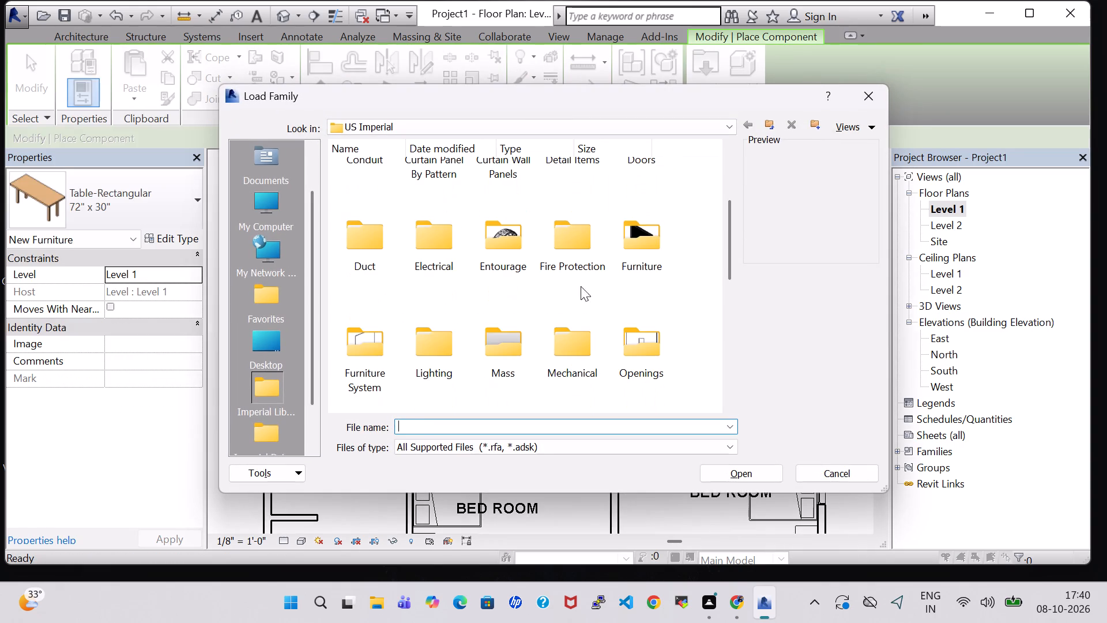
double_click(644, 234)
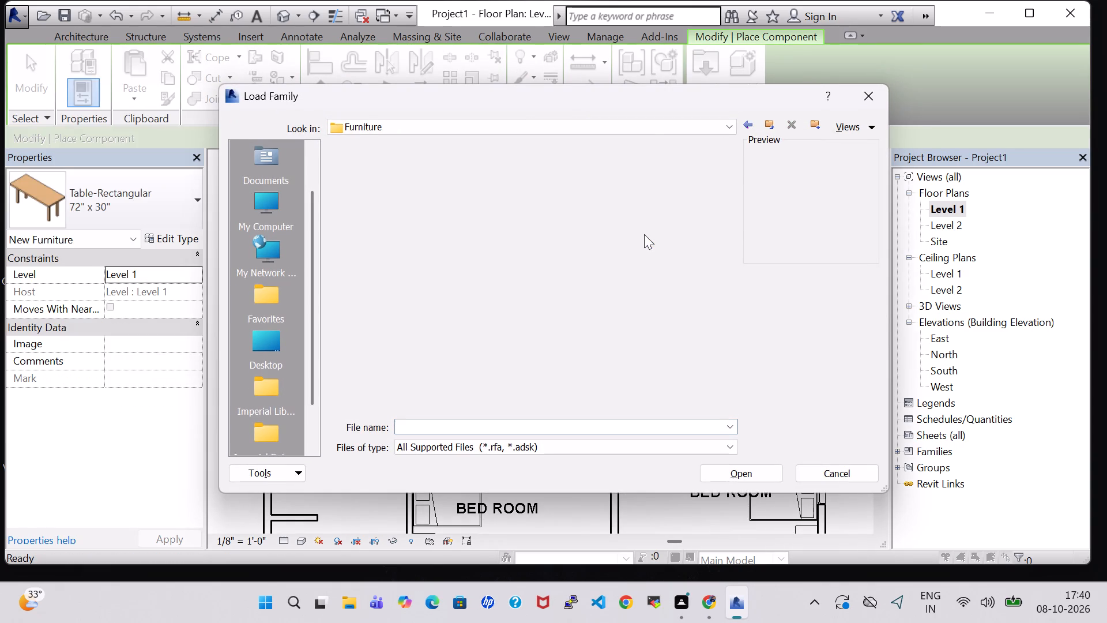
double_click(443, 208)
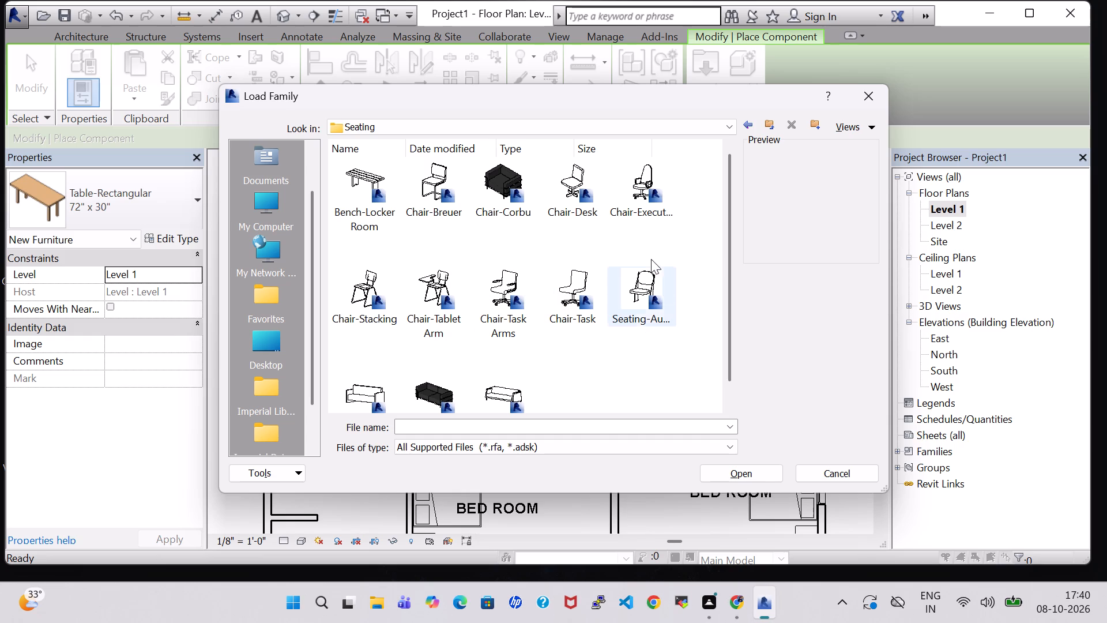
left_click(570, 204)
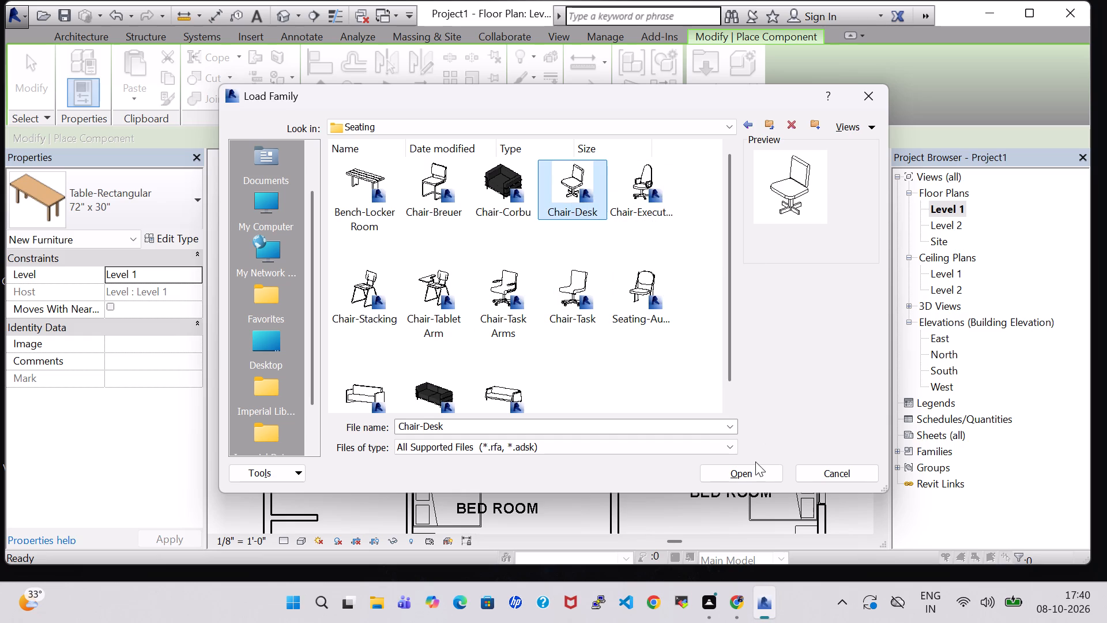
left_click(758, 469)
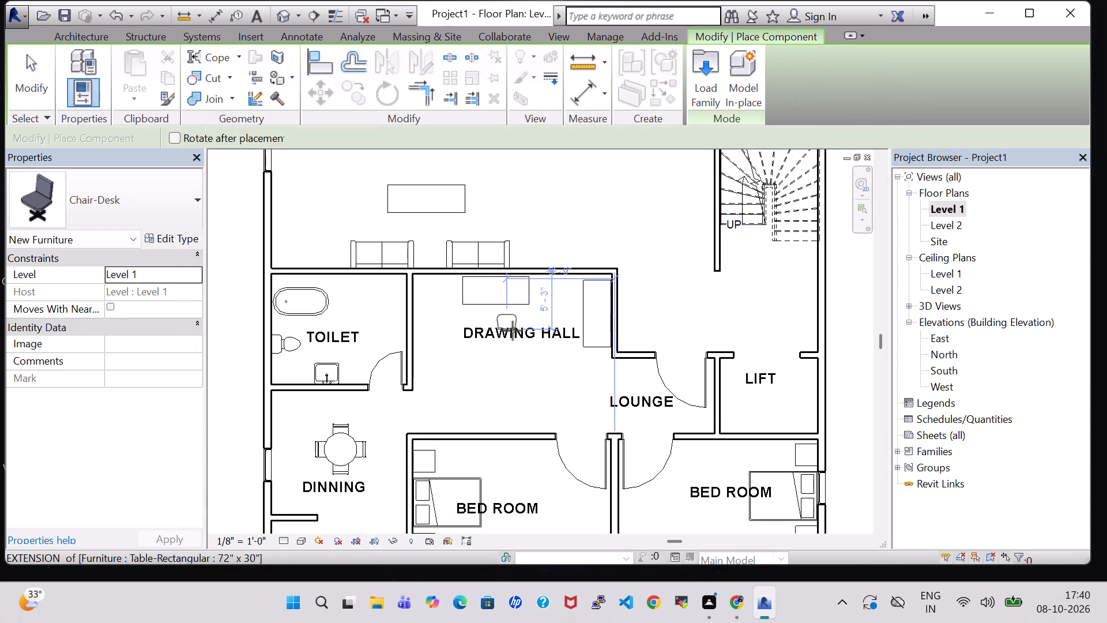
scroll(513, 331, "up", 8)
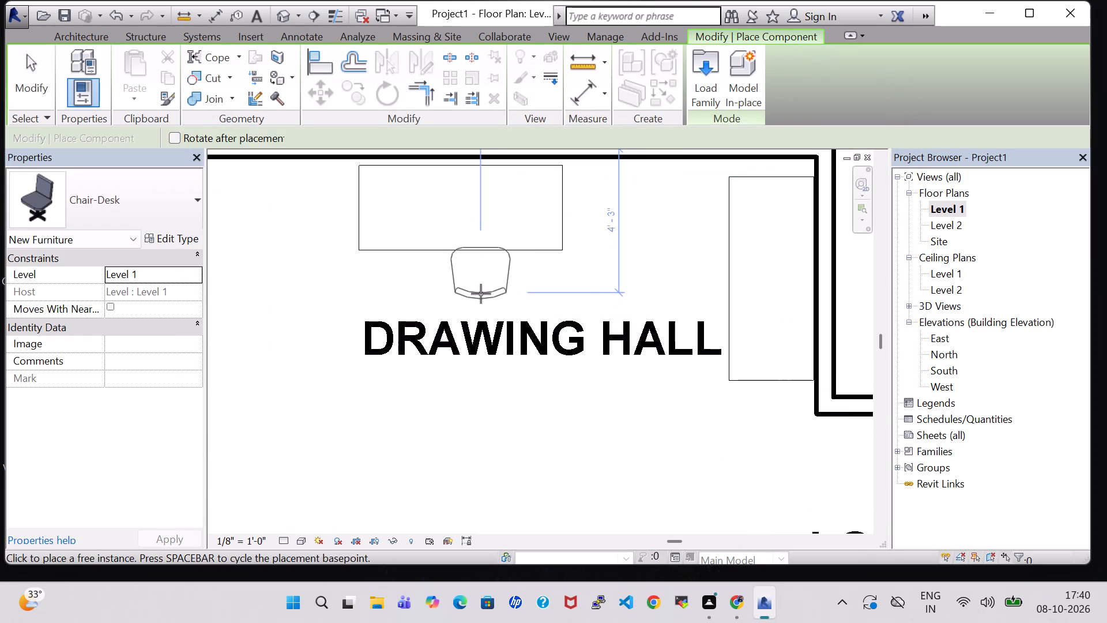
left_click(481, 298)
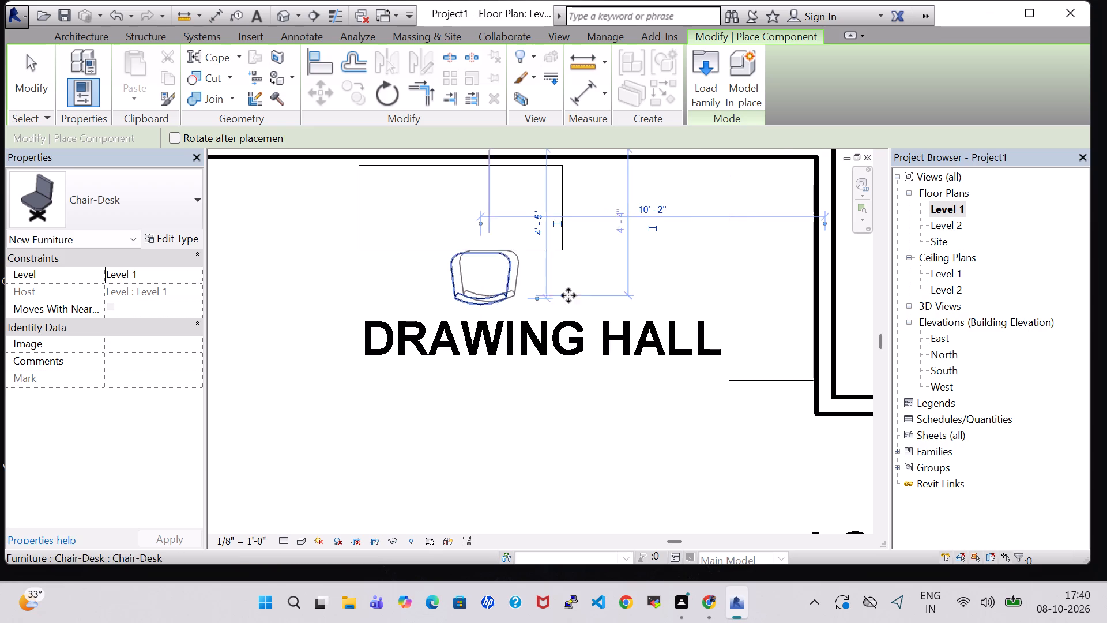
Place a second Chair-Desk beside the drawing hall's right-hand table, rotated to face it, about 4'-4" from the right-hand wall.
key("space")
key("space")
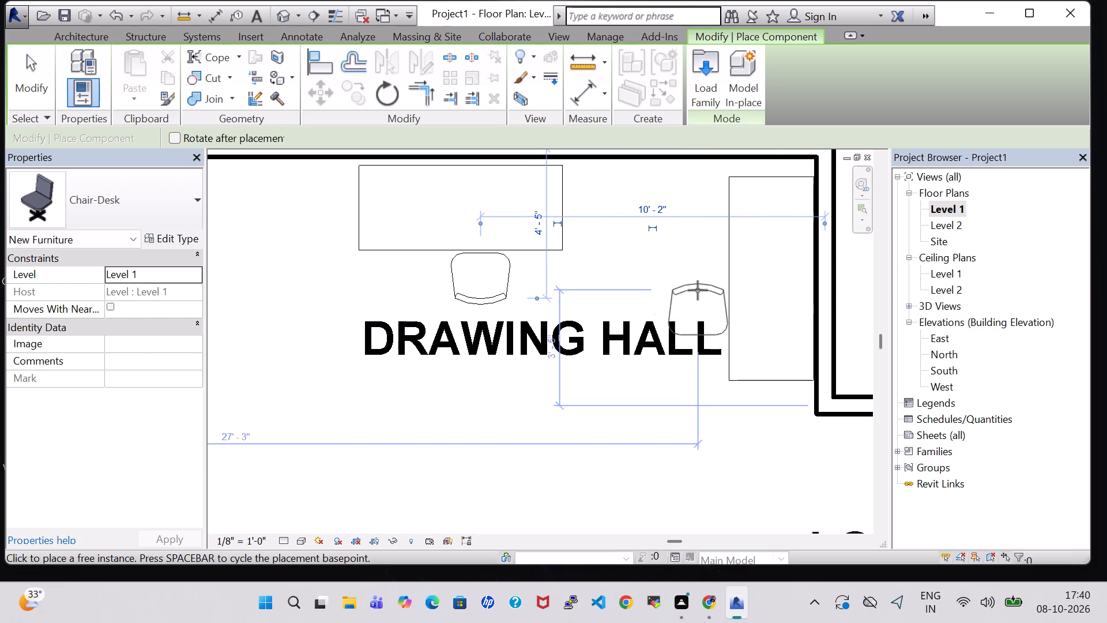
key("space")
left_click(677, 290)
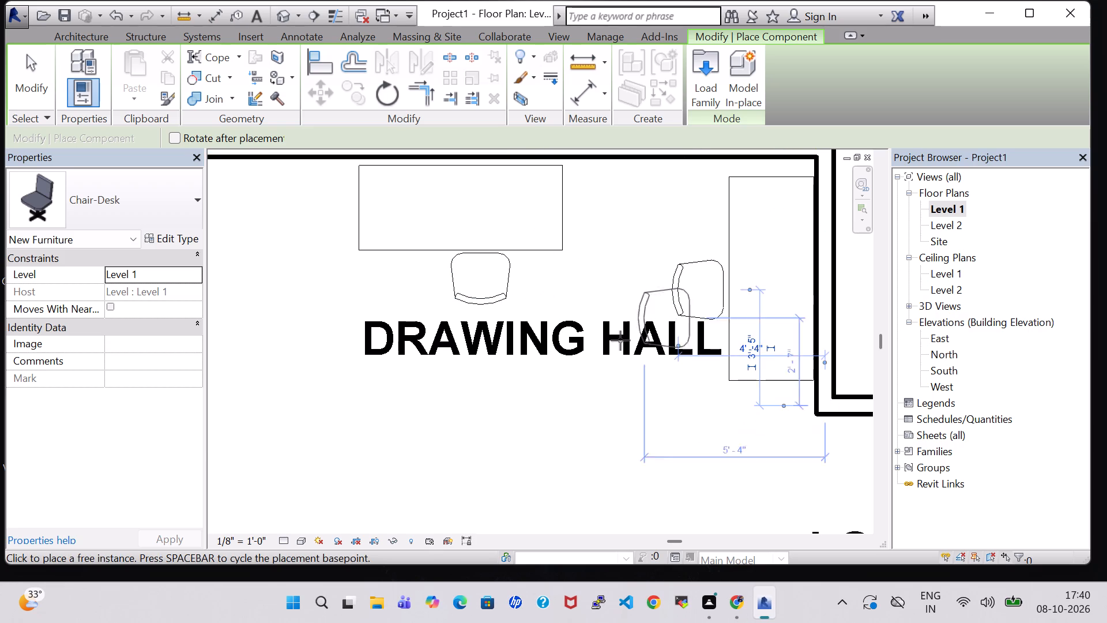
scroll(619, 342, "down", 4)
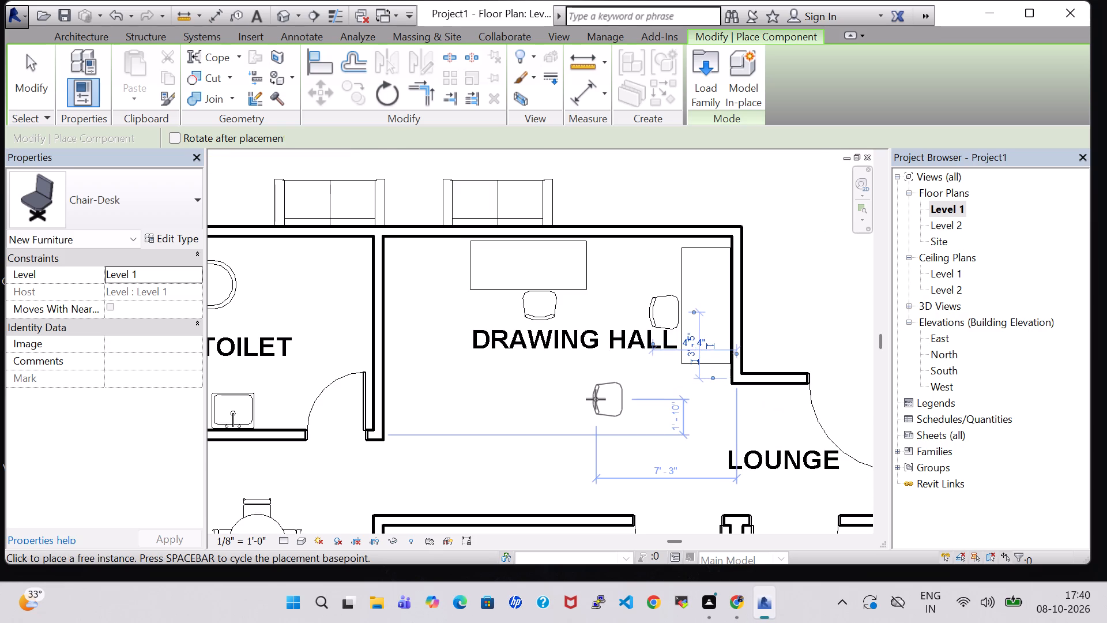
key("Escape")
key("Escape")
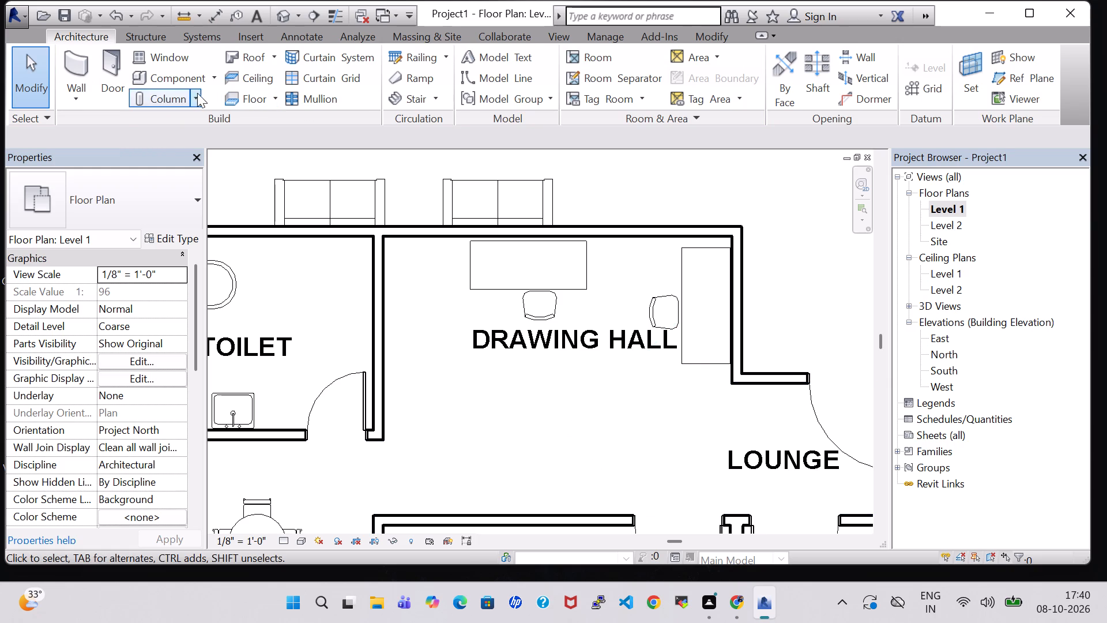
Look through the Site family library's Accessories, Logistics, Parking and Utilities folders for a suitable component.
left_click(176, 80)
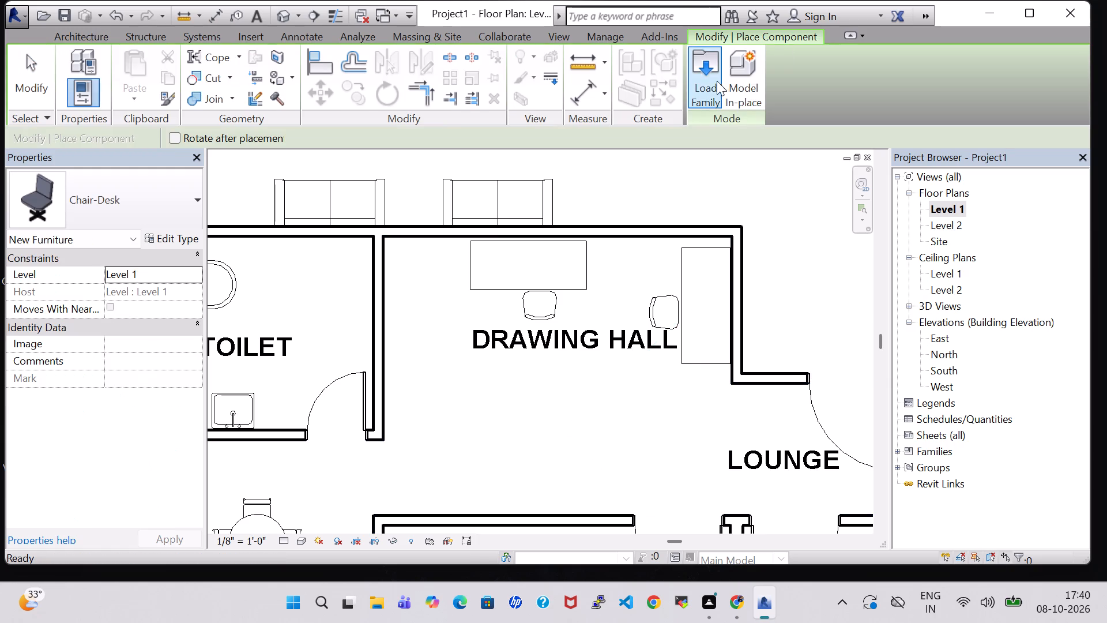
left_click(702, 87)
scroll(630, 273, "down", 2)
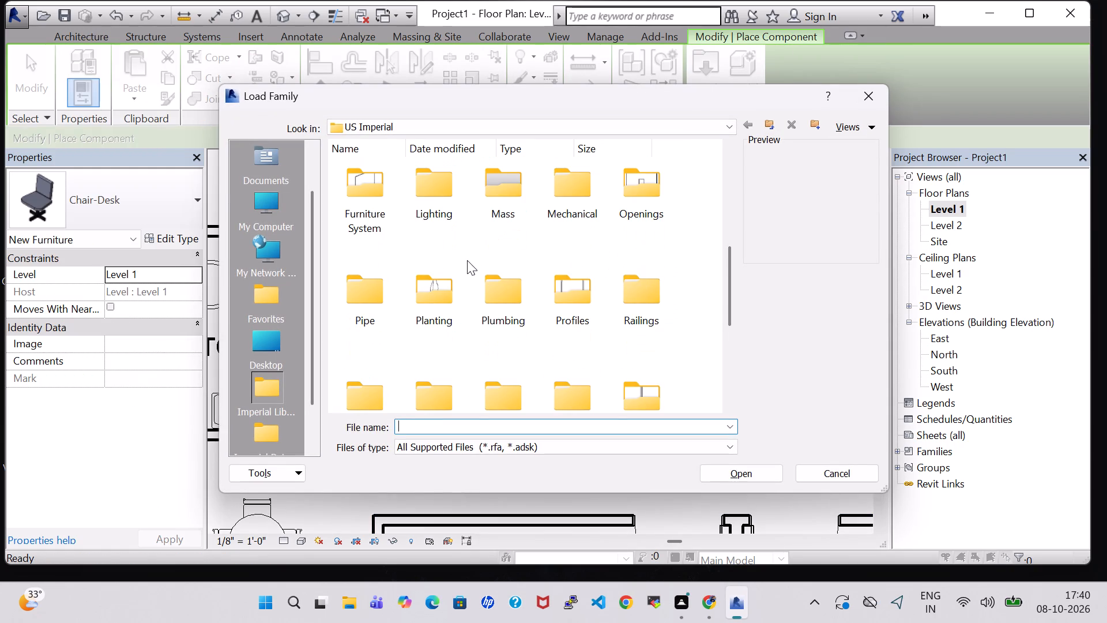
scroll(409, 289, "down", 1)
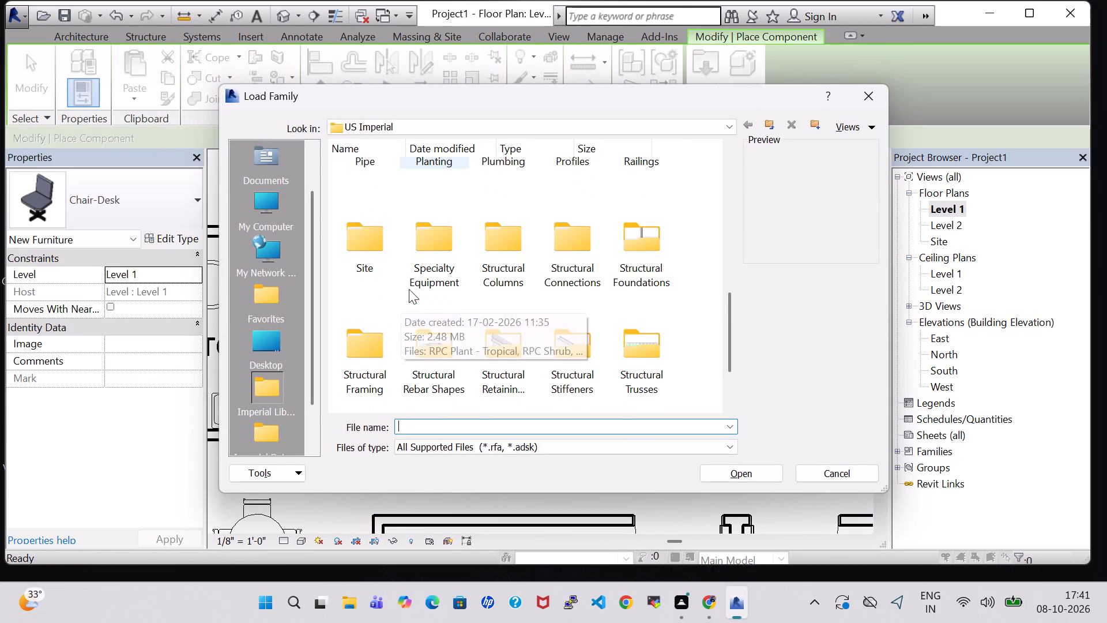
double_click(360, 242)
double_click(369, 173)
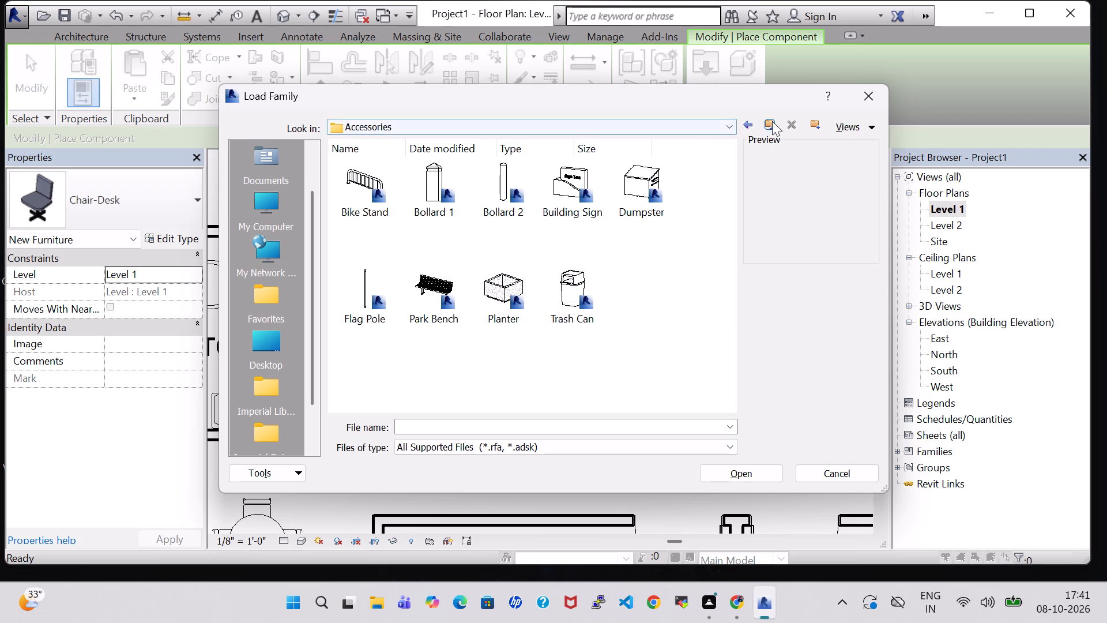
left_click(747, 123)
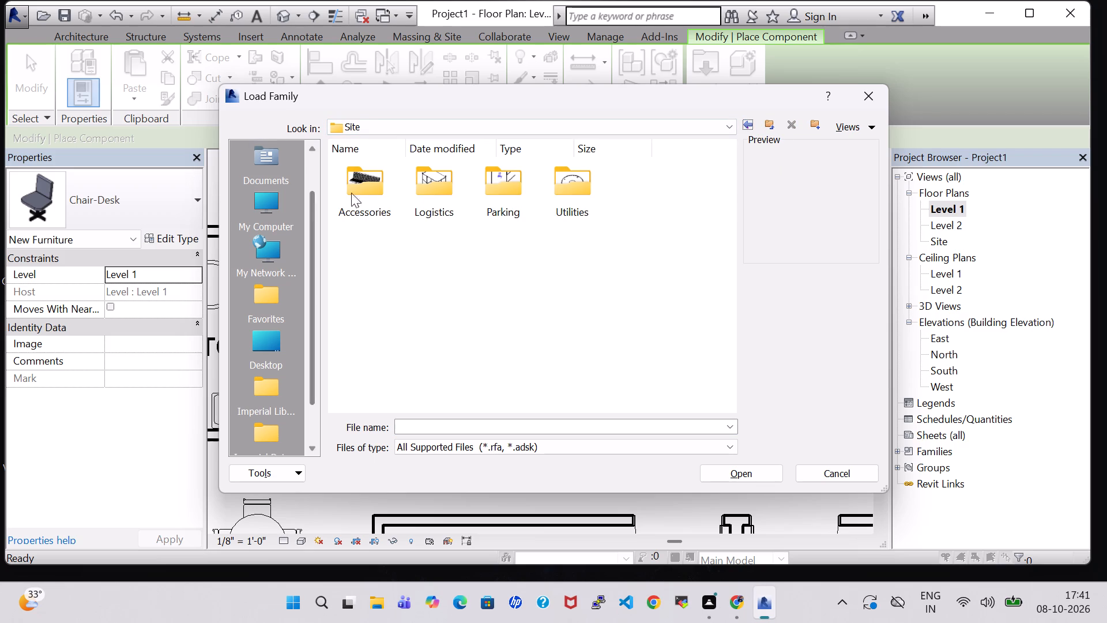
double_click(434, 179)
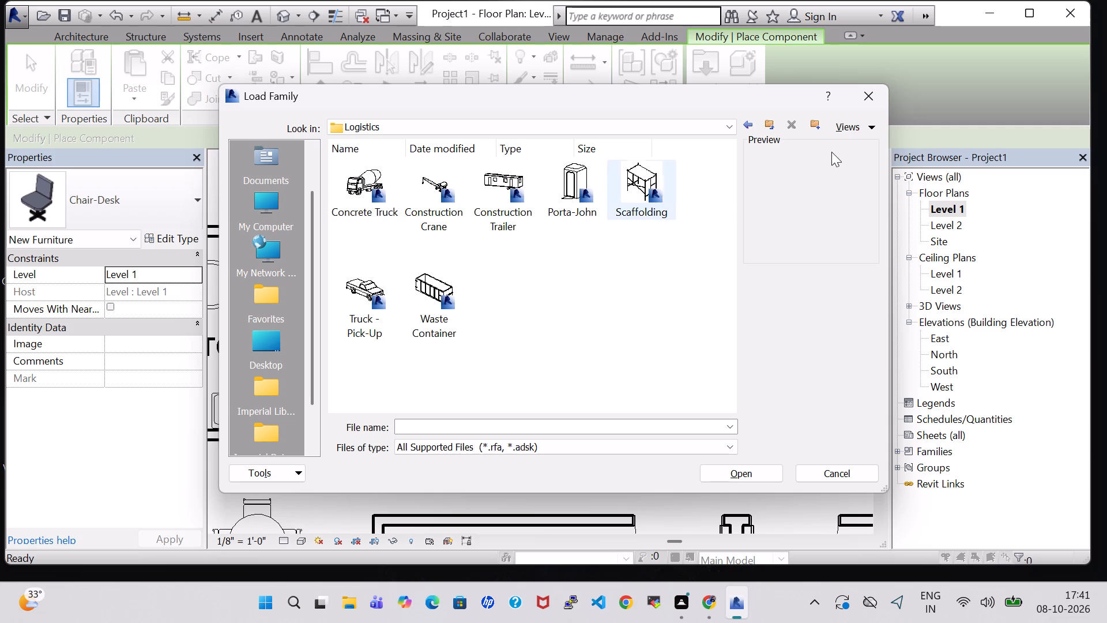
left_click(745, 130)
double_click(507, 186)
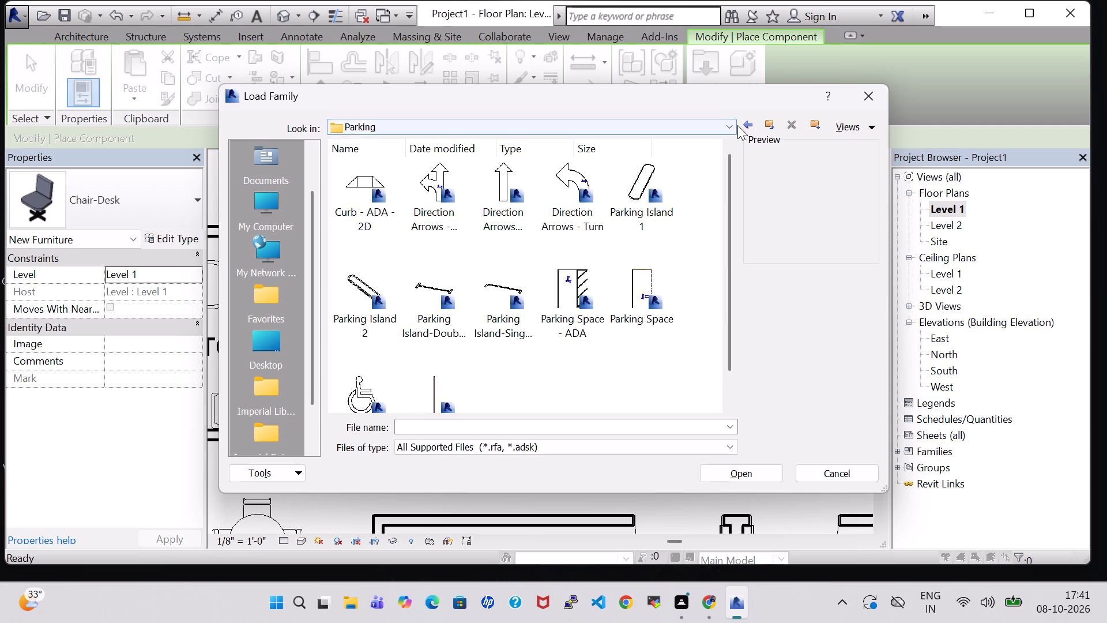
left_click(743, 124)
double_click(585, 195)
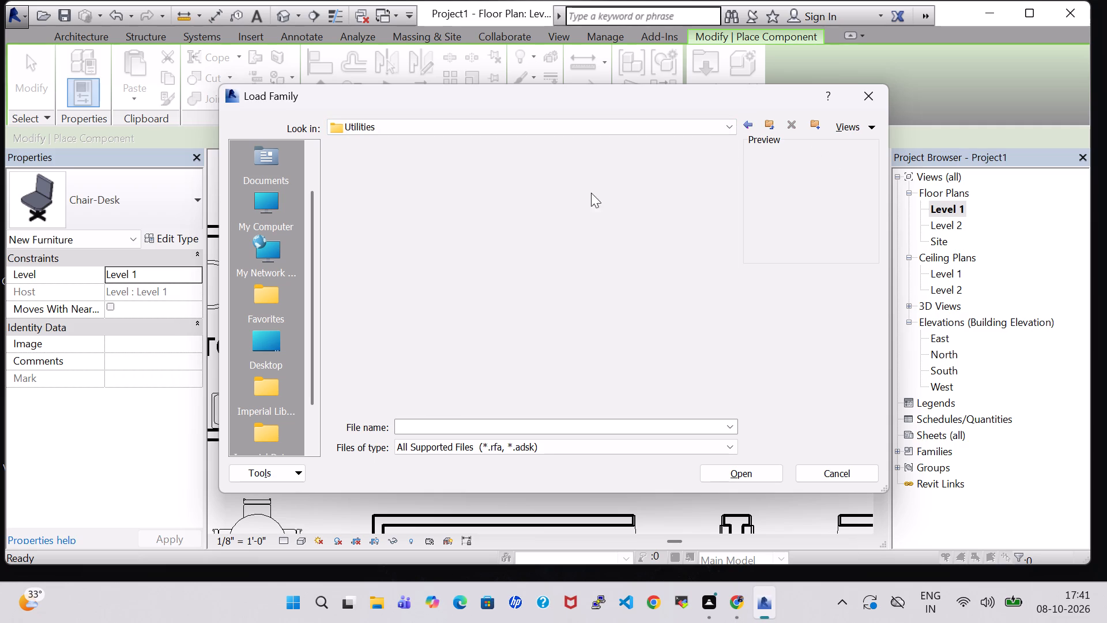
left_click(745, 122)
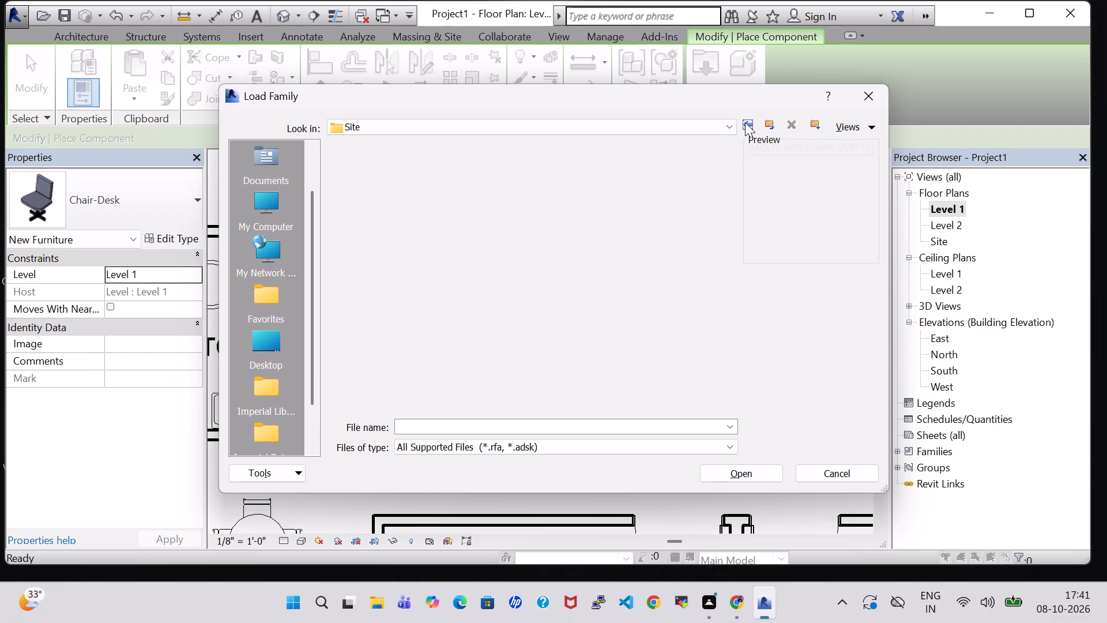
left_click(745, 122)
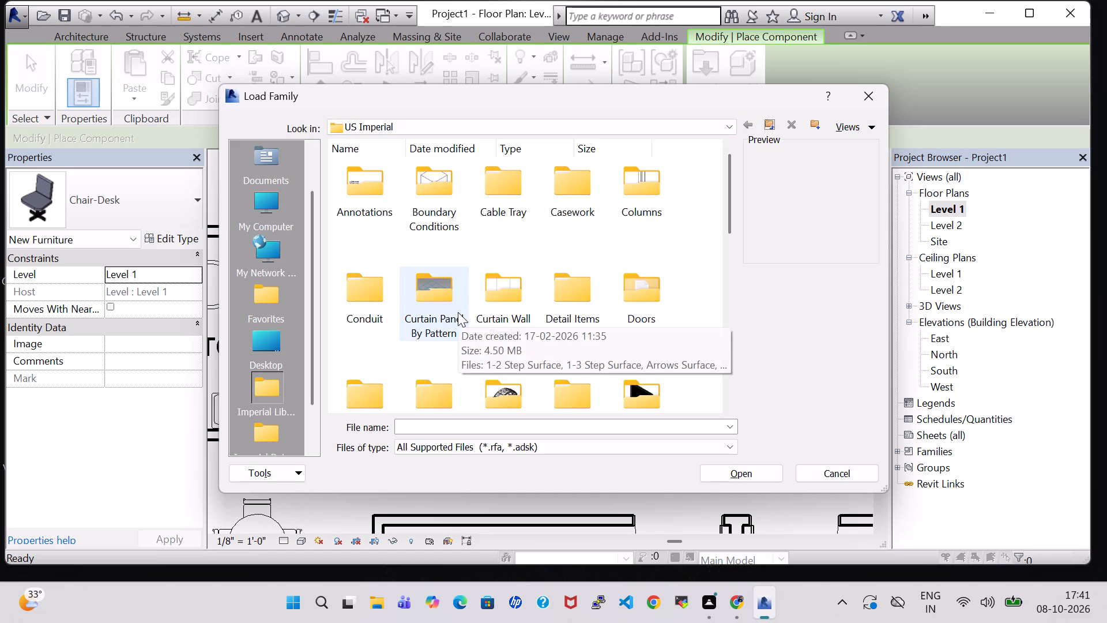
Load the Single Carrel family from Specialty Equipment's Classroom-Library and place it, rotated 90°, against the drawing hall's toilet-side wall, about 3'-11" below the upper wall.
scroll(513, 190, "down", 1)
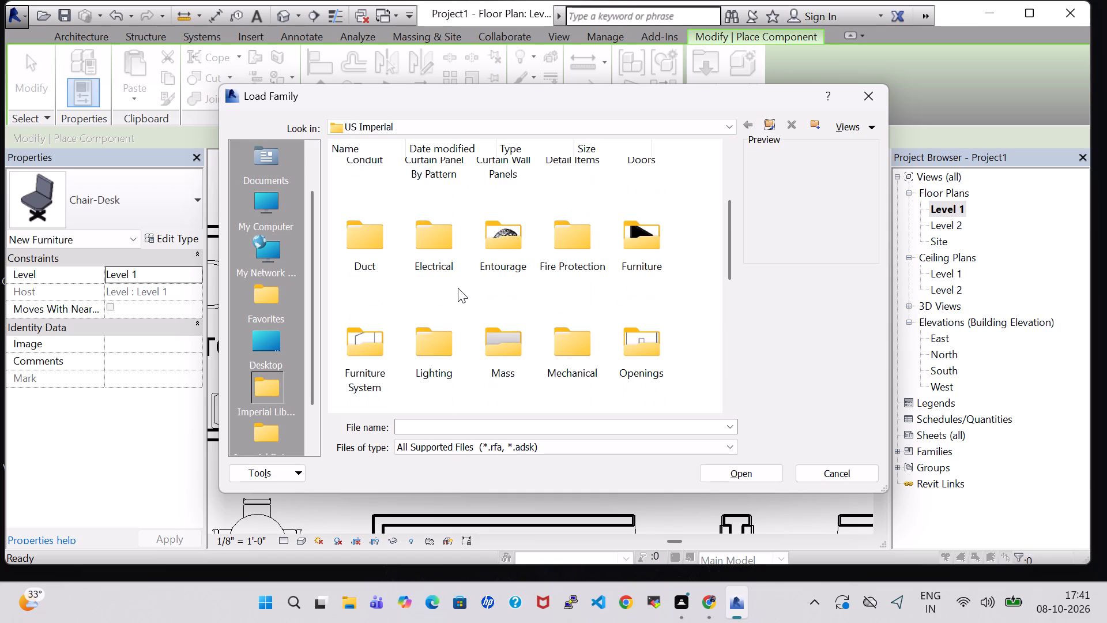
scroll(462, 350, "down", 2)
double_click(411, 250)
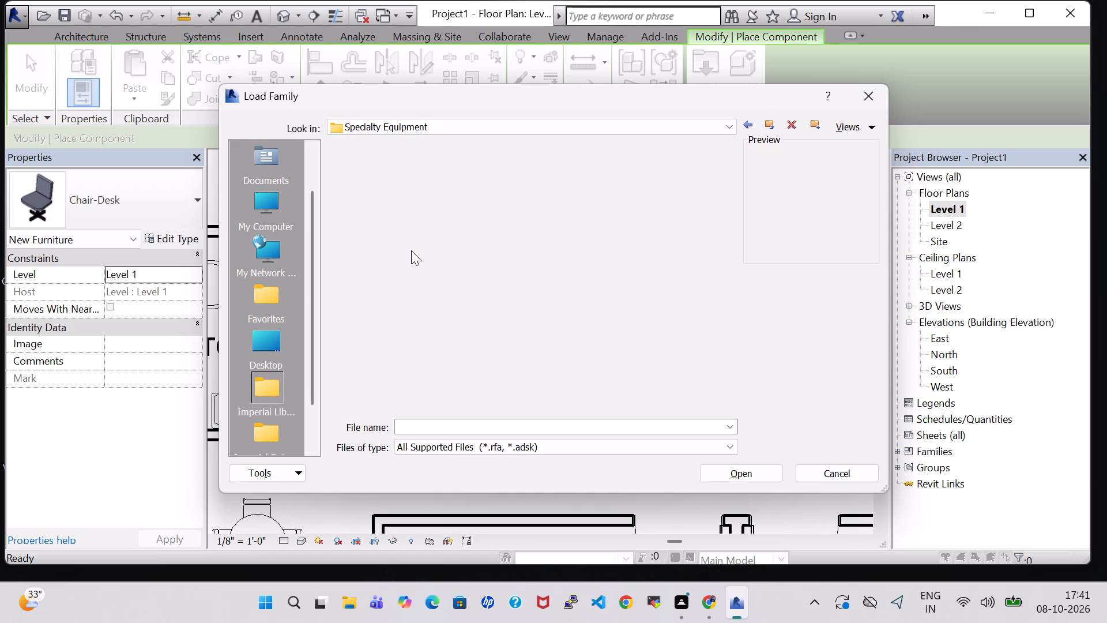
double_click(362, 211)
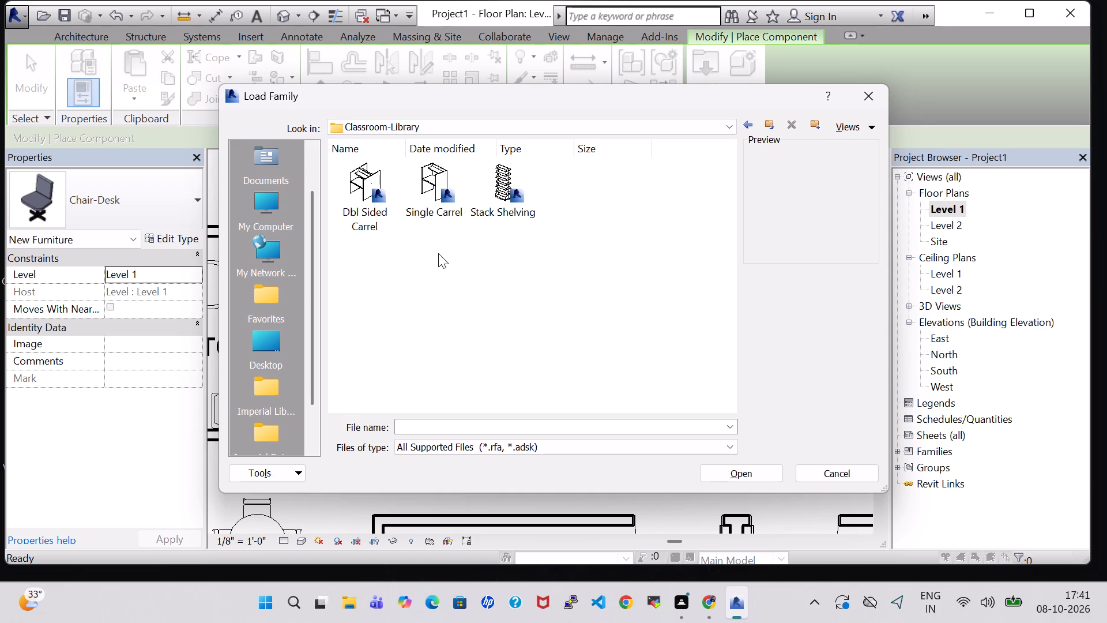
left_click(435, 214)
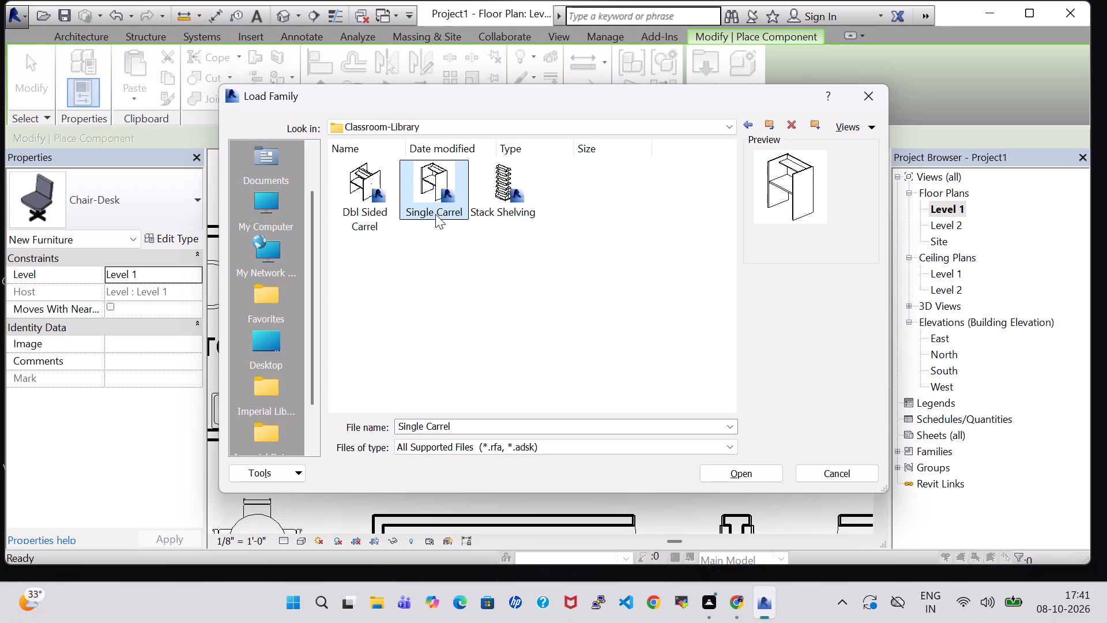
left_click(763, 473)
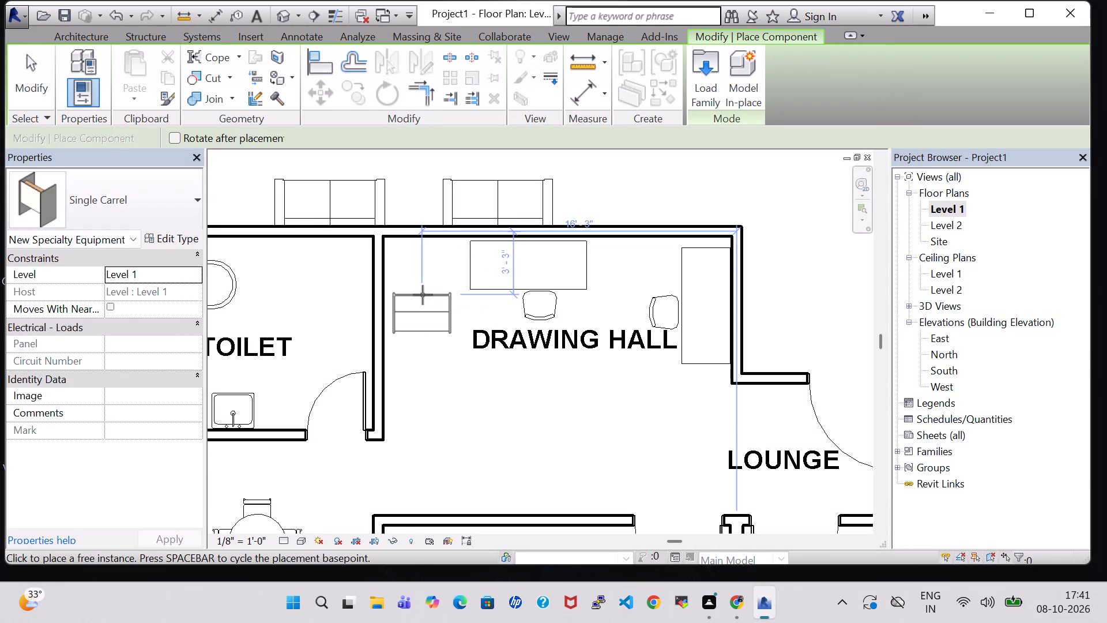
key("space")
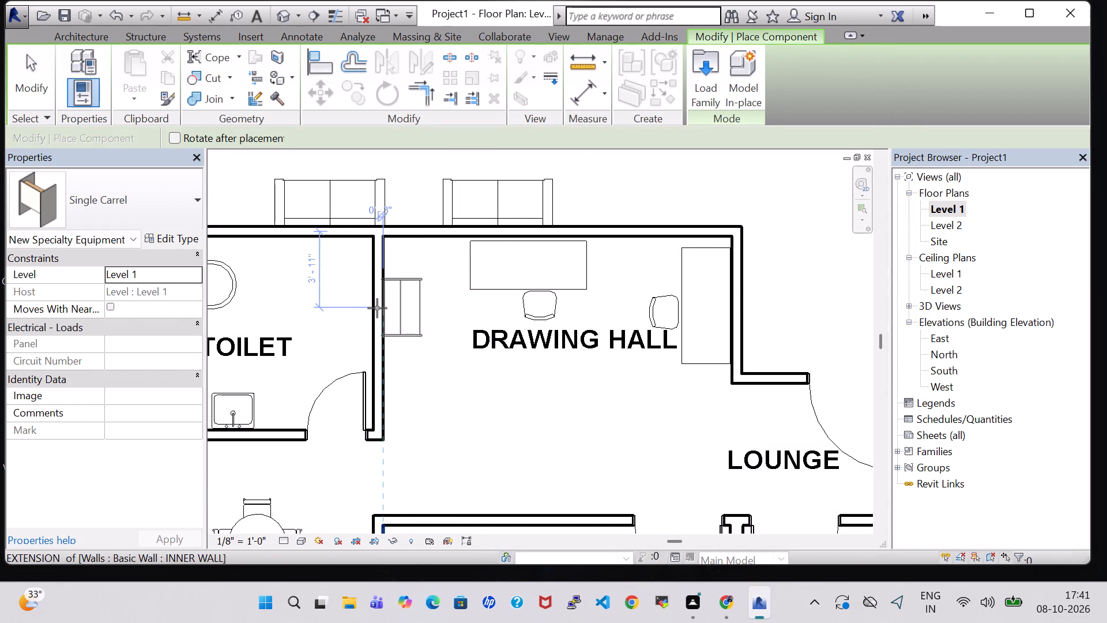
left_click(377, 308)
key("Escape")
key("Escape")
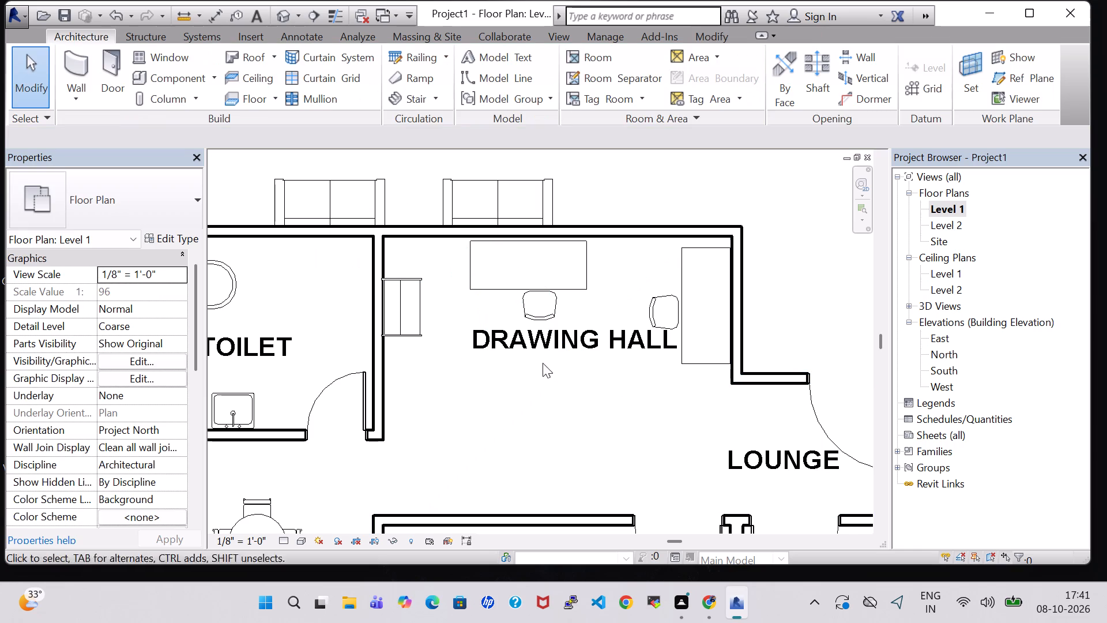
Open the default 3D view and examine the drawing hall furniture and surrounding rooms from several angles.
left_click(285, 21)
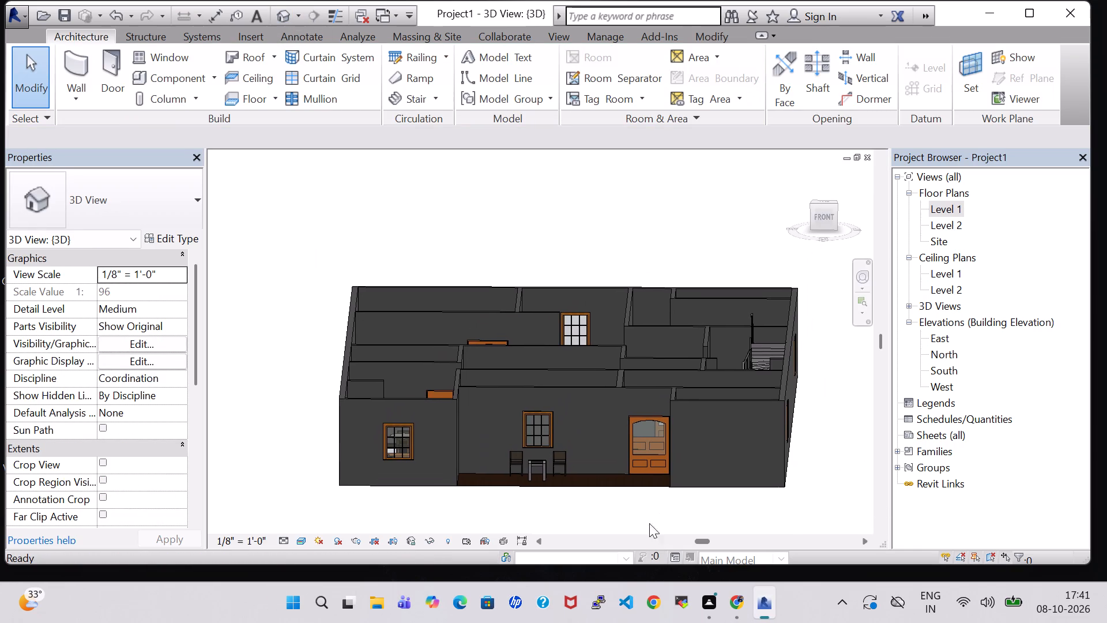
middle_click_drag(642, 193, 646, 237, "shift")
scroll(642, 193, "down", 1, "shift")
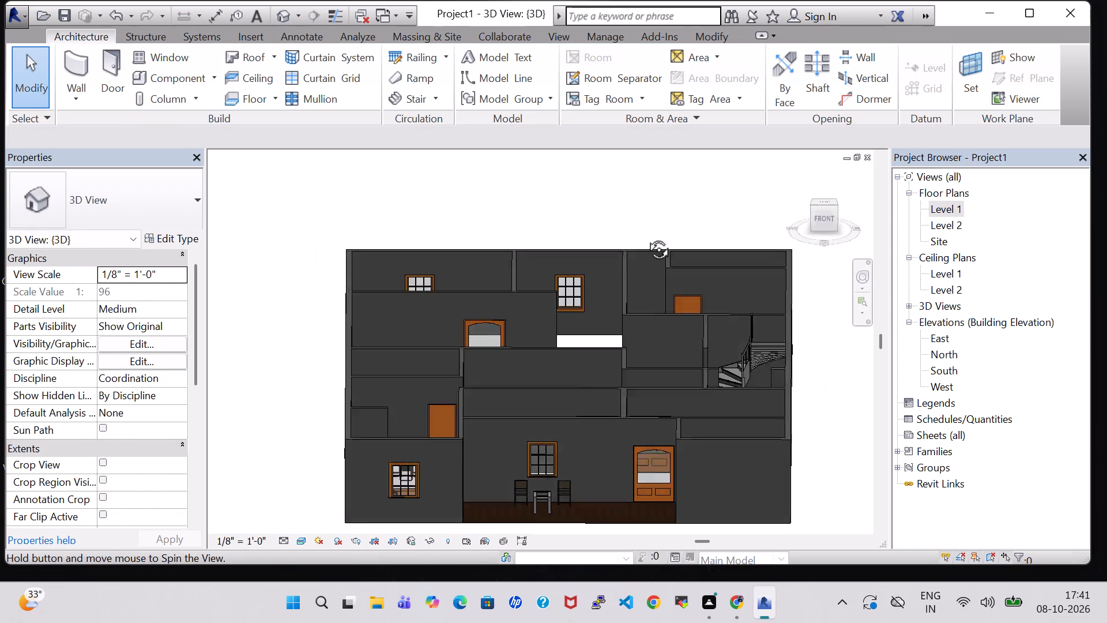
middle_click_drag(646, 237, 481, 349, "shift")
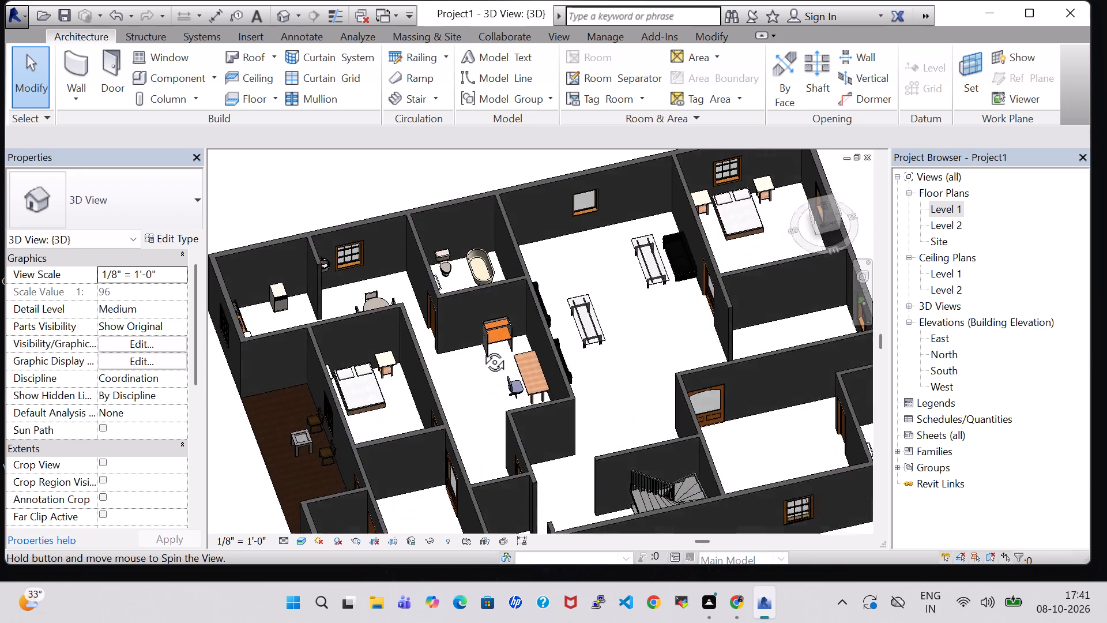
middle_click_drag(481, 349, 461, 359, "shift")
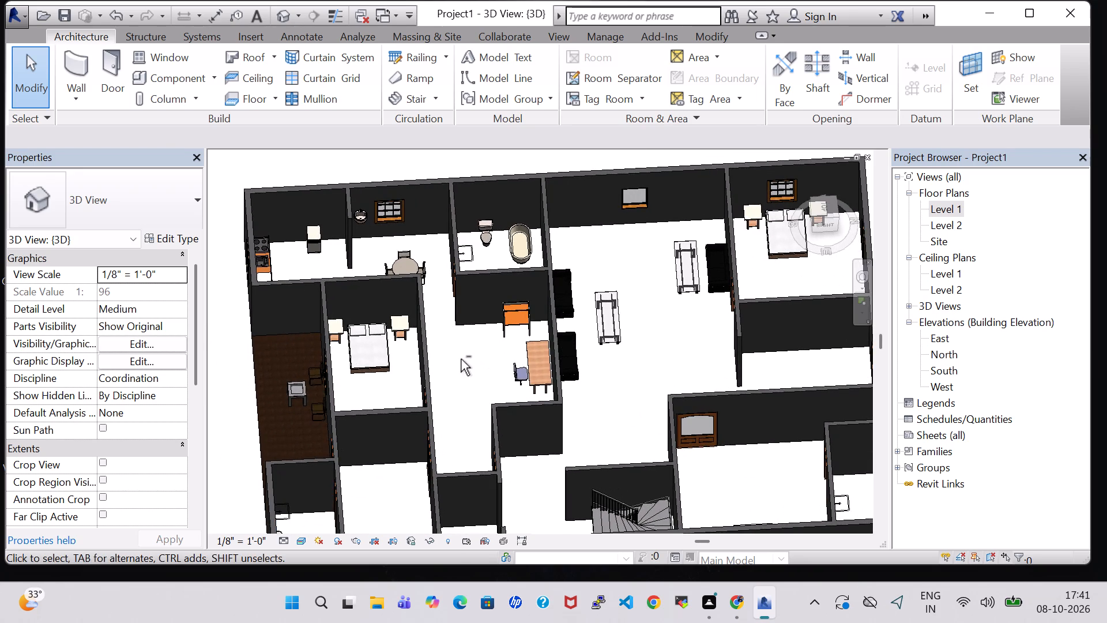
middle_click_drag(474, 362, 497, 278, "shift")
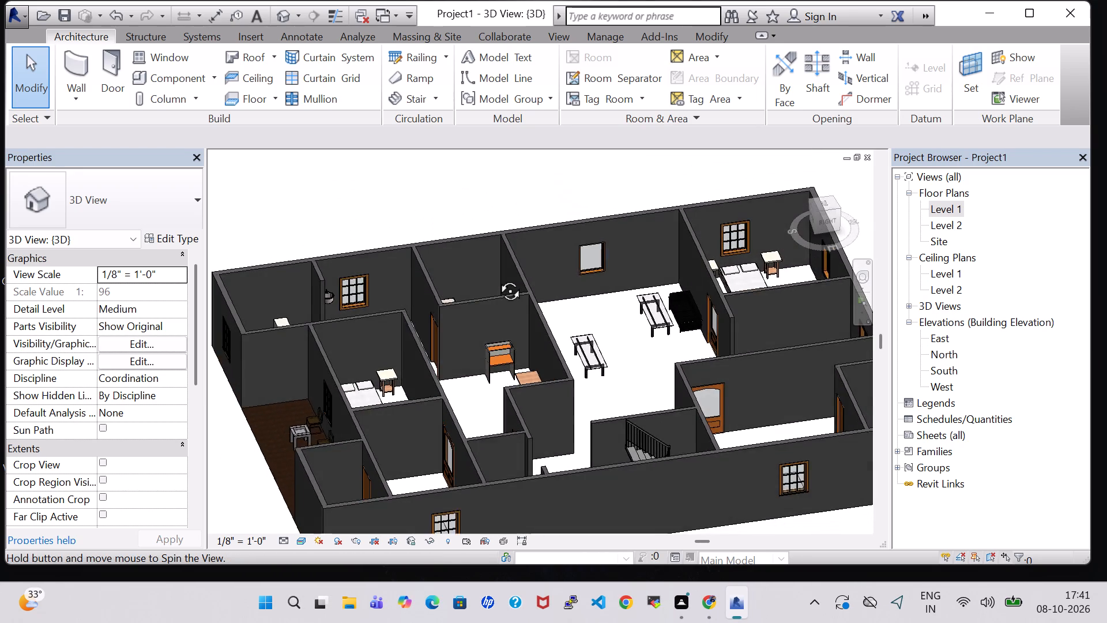
middle_click_drag(497, 278, 696, 371, "shift")
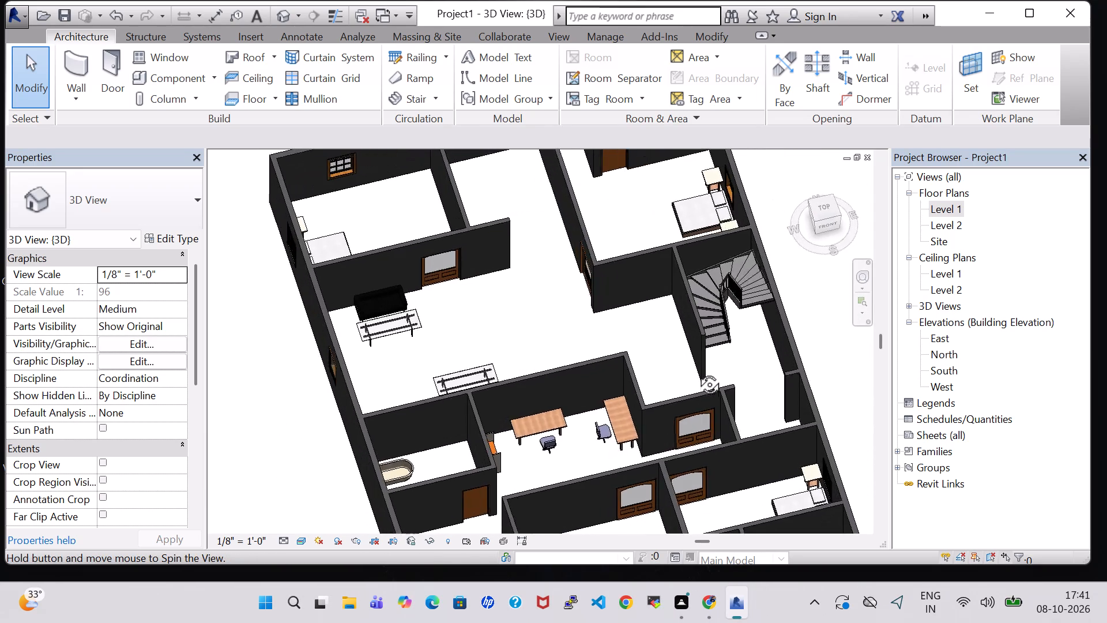
Orbit around the whole 3D model to examine the furnished rooms, stair and walls from several angles.
middle_click_drag(696, 371, 460, 333, "shift")
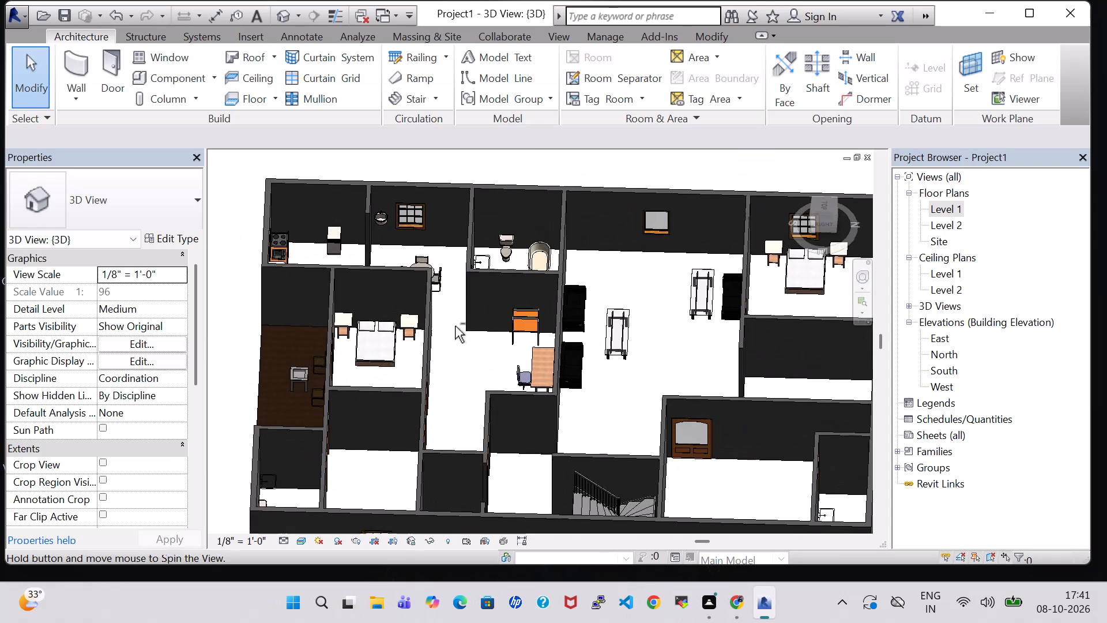
middle_click_drag(454, 325, 718, 359, "shift")
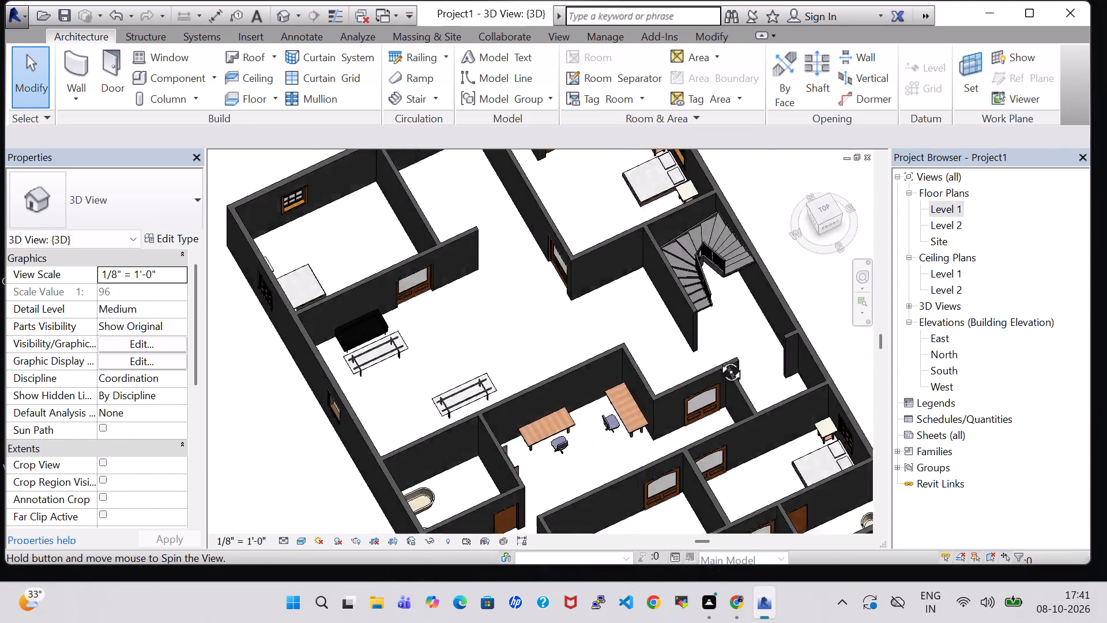
middle_click_drag(718, 359, 899, 262, "shift")
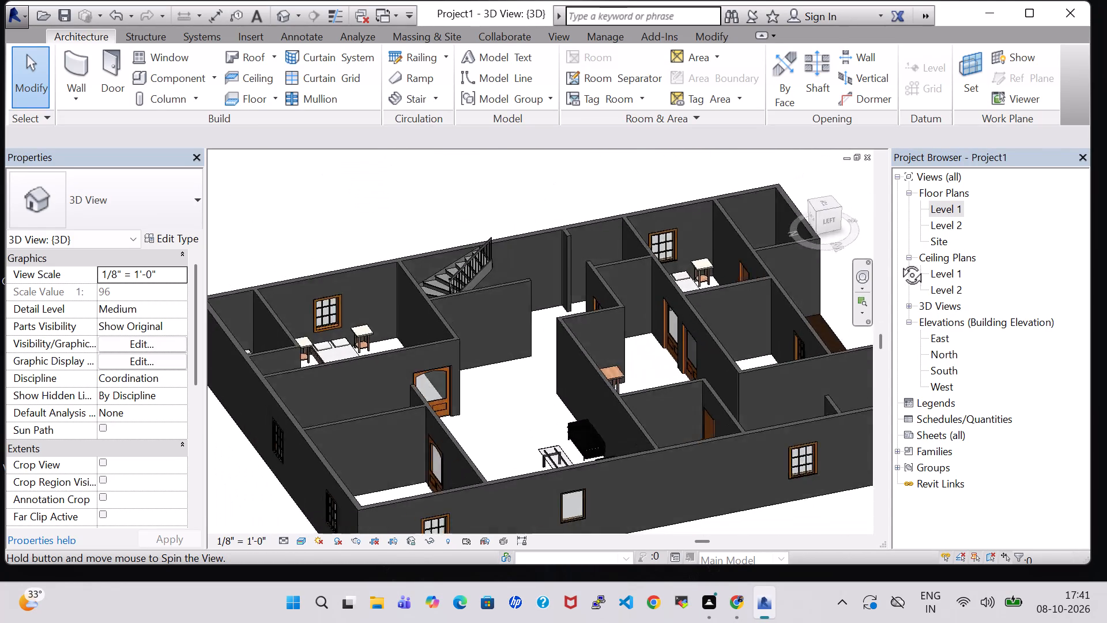
middle_click_drag(899, 262, 850, 310, "shift")
middle_click(845, 312, "shift")
middle_click_drag(845, 312, 834, 313, "shift")
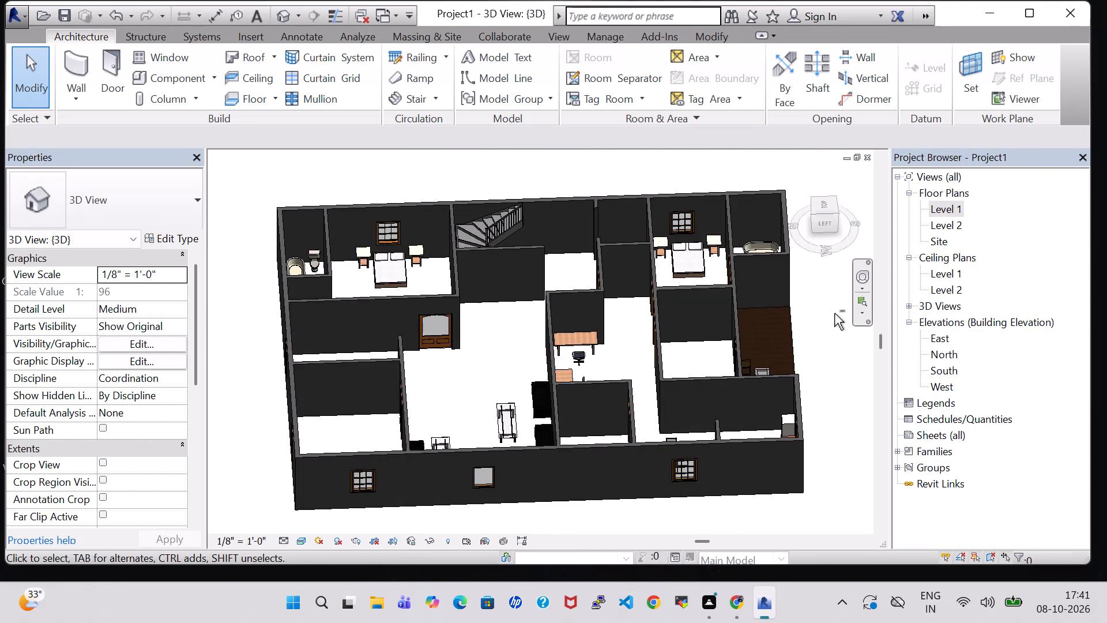
middle_click_drag(834, 313, 831, 313, "shift")
middle_click_drag(833, 387, 805, 347, "shift")
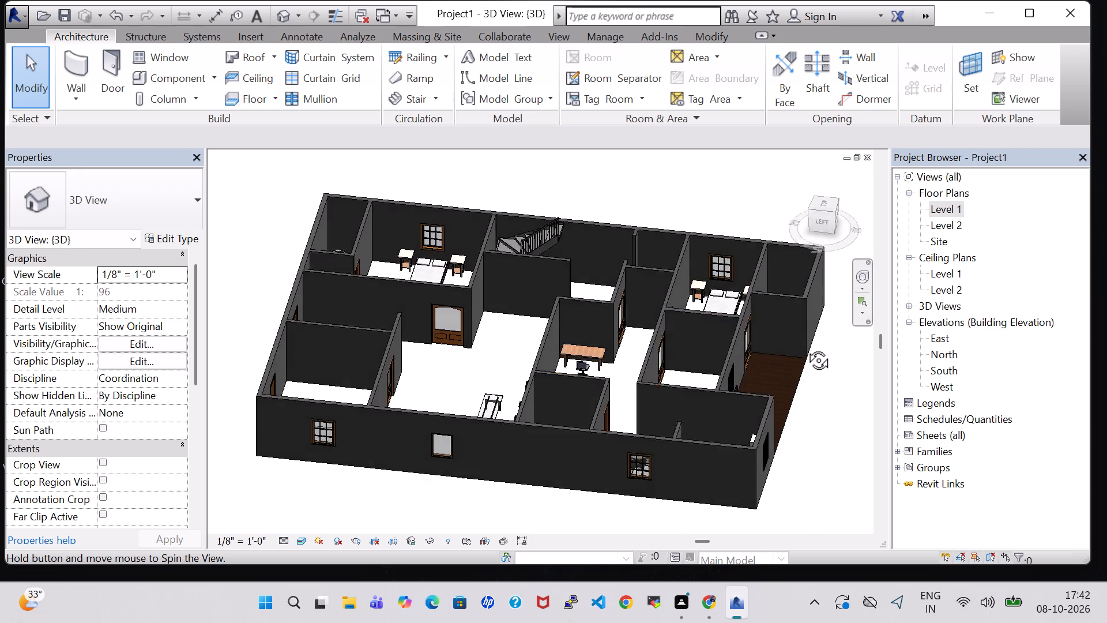
middle_click_drag(805, 347, 662, 411, "shift")
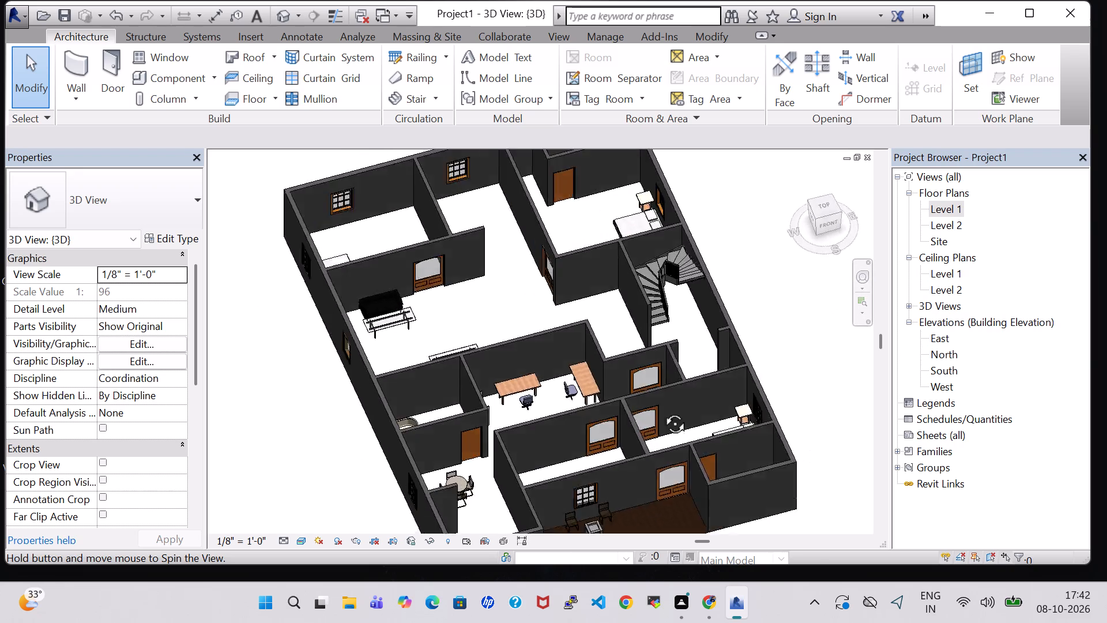
middle_click_drag(662, 411, 637, 352, "shift")
Return to the Level 1 floor plan and load the RPC Picture Frame family from the Entourage library folder.
double_click(946, 212)
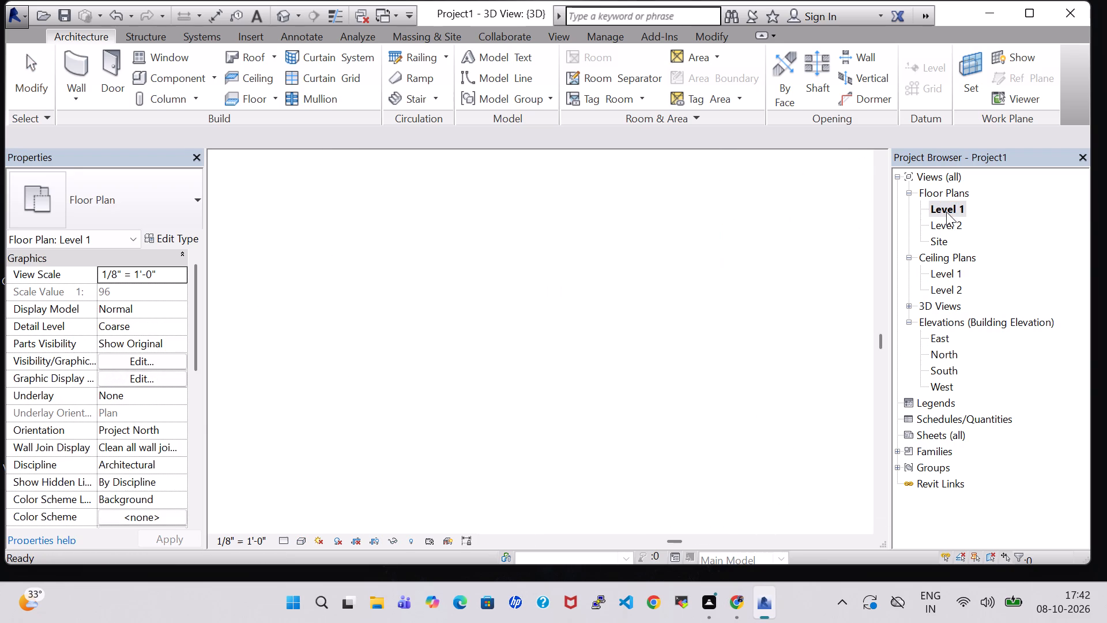
scroll(657, 282, "down", 1)
scroll(718, 290, "down", 2)
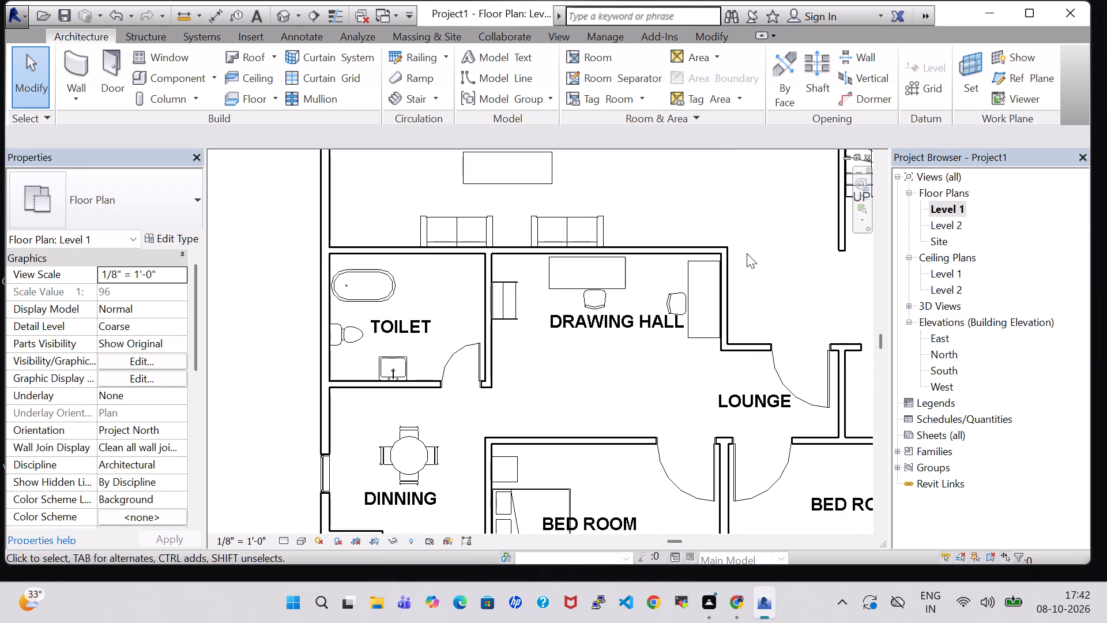
middle_click_drag(753, 229, 731, 361)
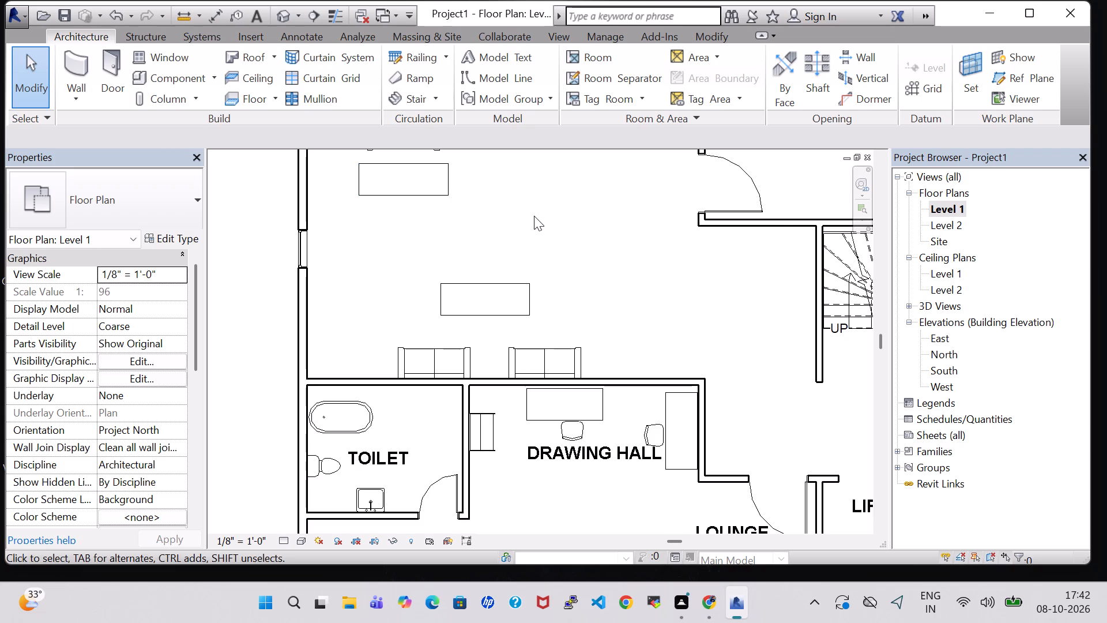
scroll(534, 216, "down", 2)
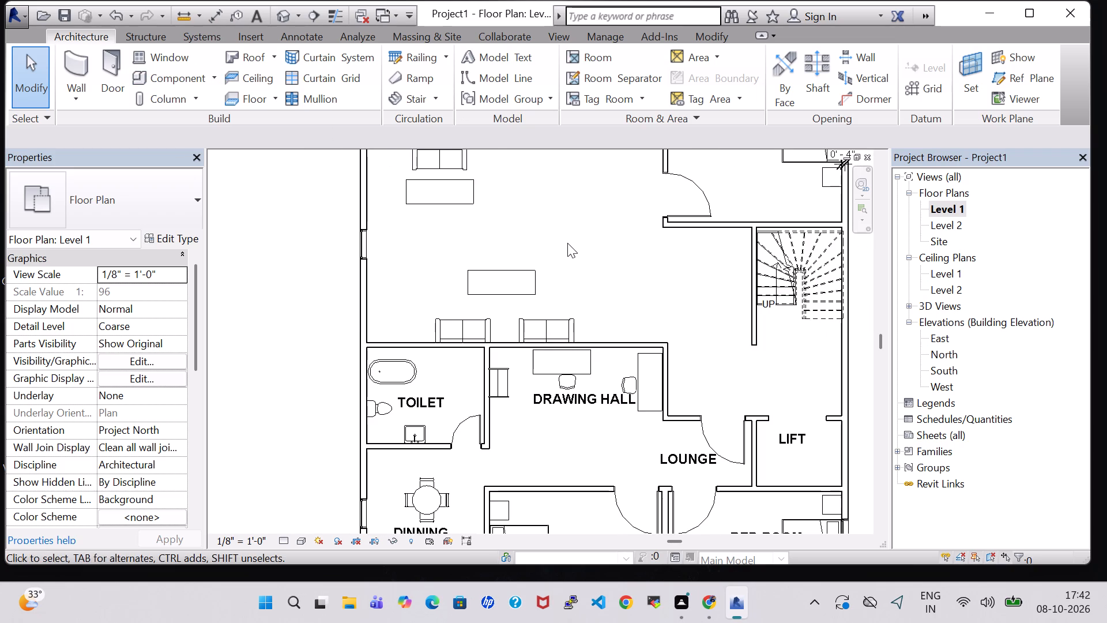
middle_click_drag(613, 274, 501, 299)
scroll(501, 299, "down", 1)
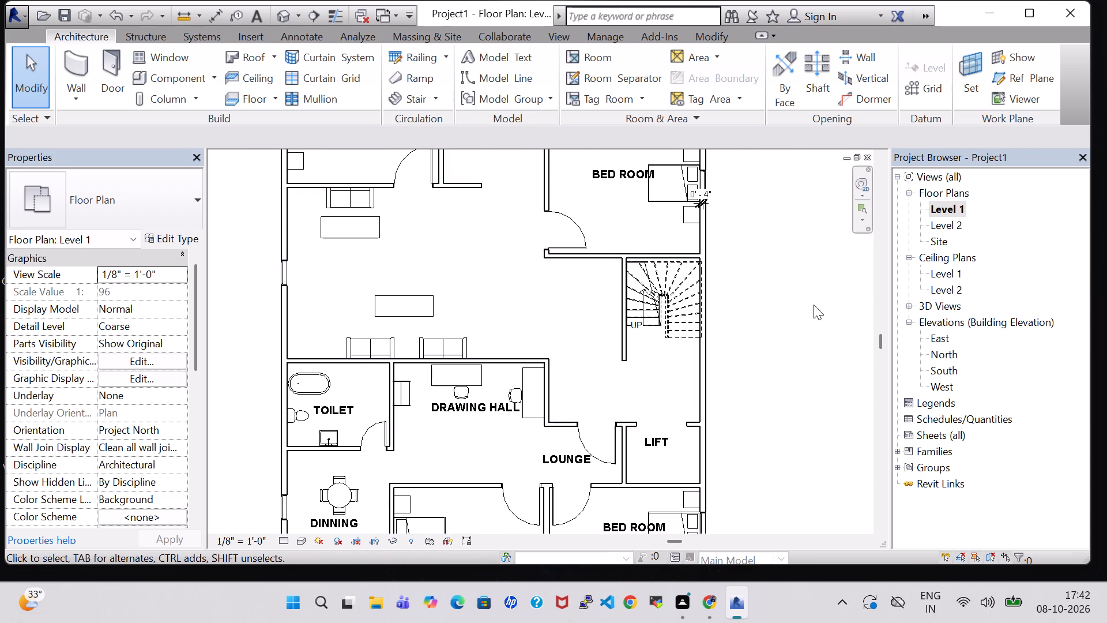
scroll(780, 315, "down", 1)
middle_click_drag(780, 315, 759, 297)
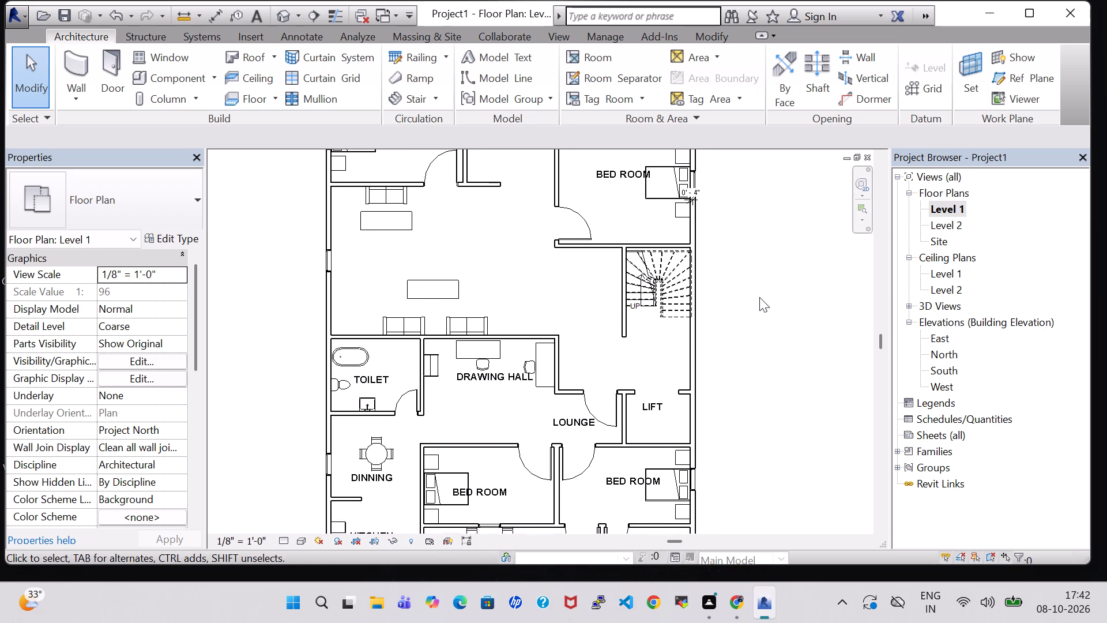
scroll(759, 297, "down", 1)
middle_click_drag(759, 297, 766, 377)
left_click(160, 71)
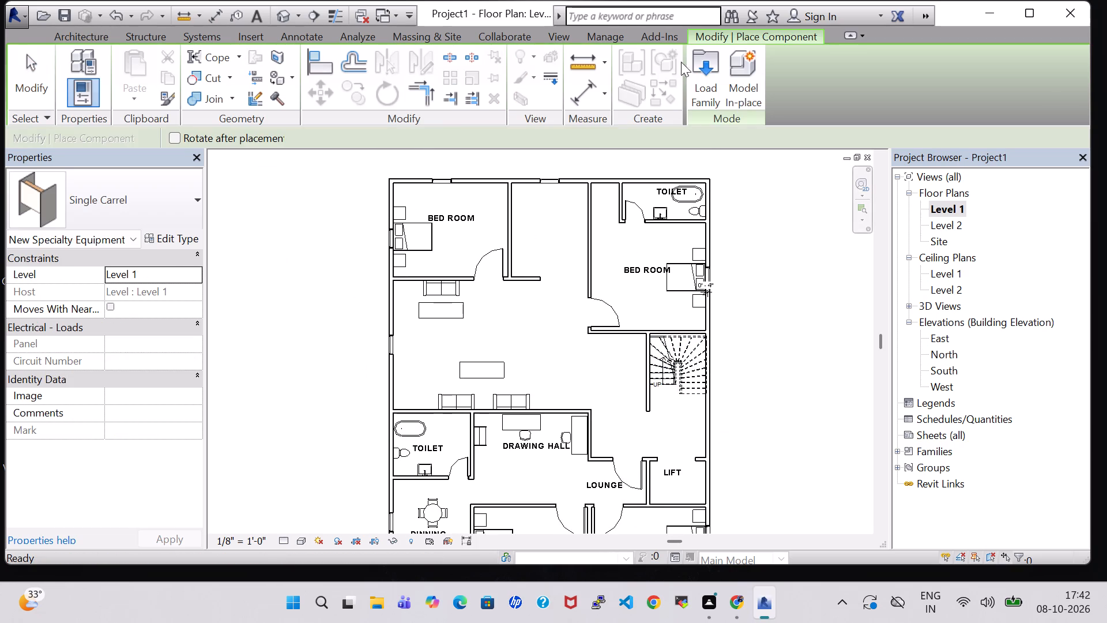
left_click(715, 59)
scroll(634, 262, "down", 3)
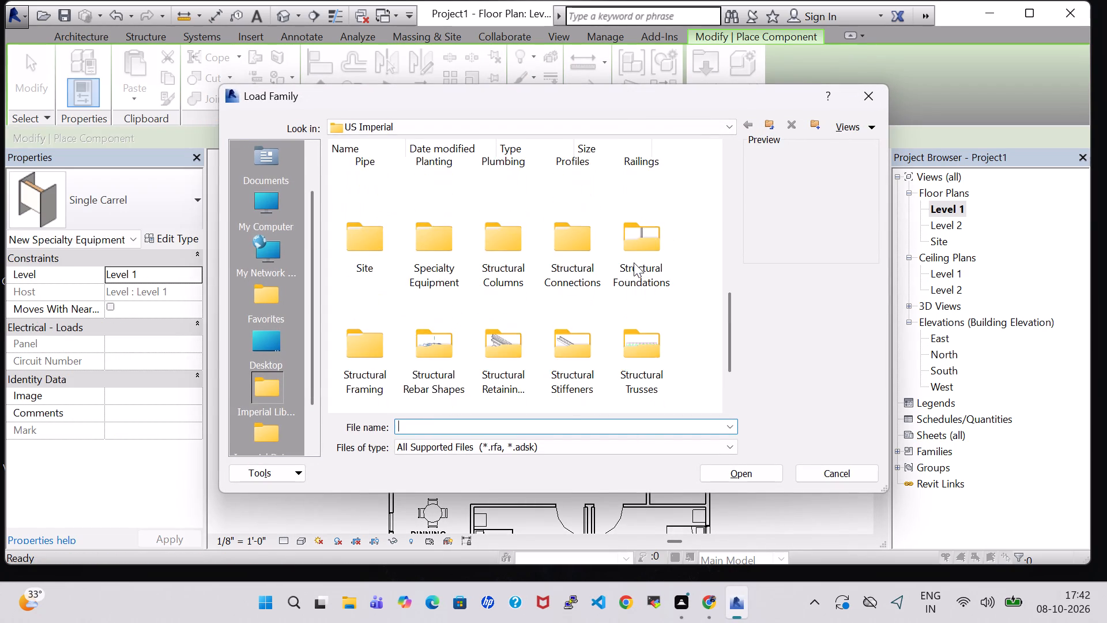
scroll(634, 262, "up", 2)
double_click(489, 255)
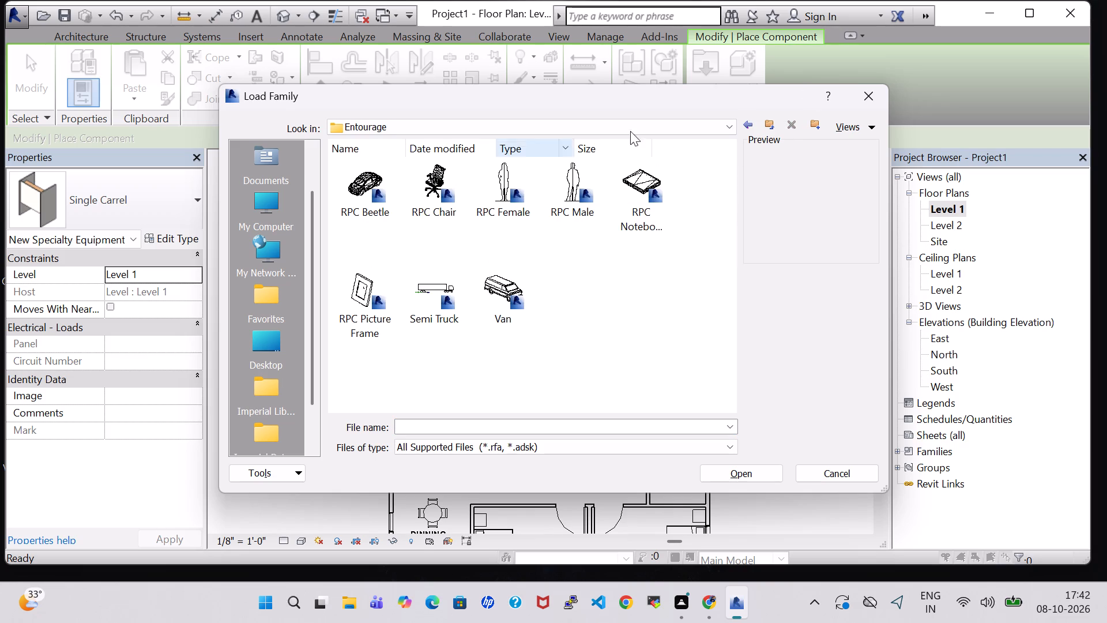
left_click(383, 271)
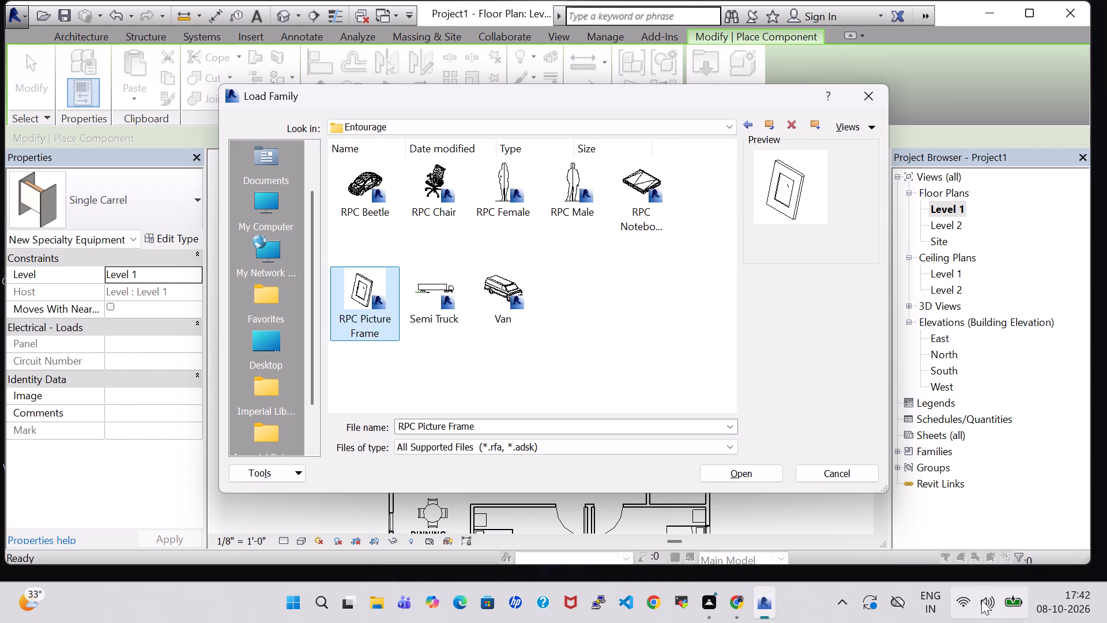
left_click(764, 474)
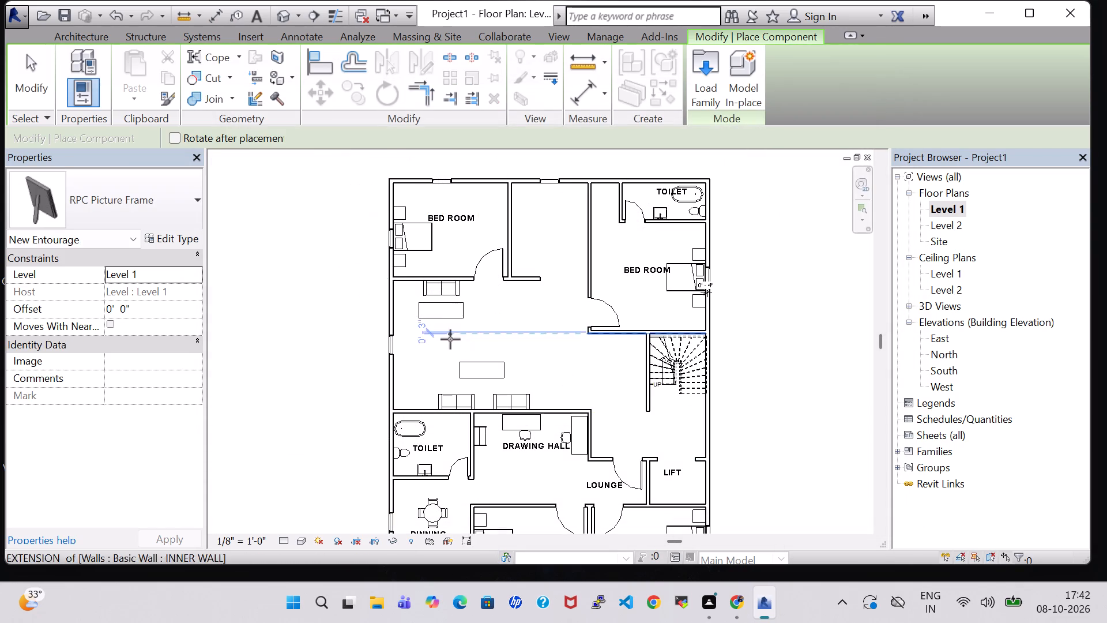
Place two picture frames at a 7'-0" offset in the sofa room: on the outer wall below the window and on the wall shared with the toilet.
scroll(440, 358, "up", 3)
scroll(378, 389, "up", 2)
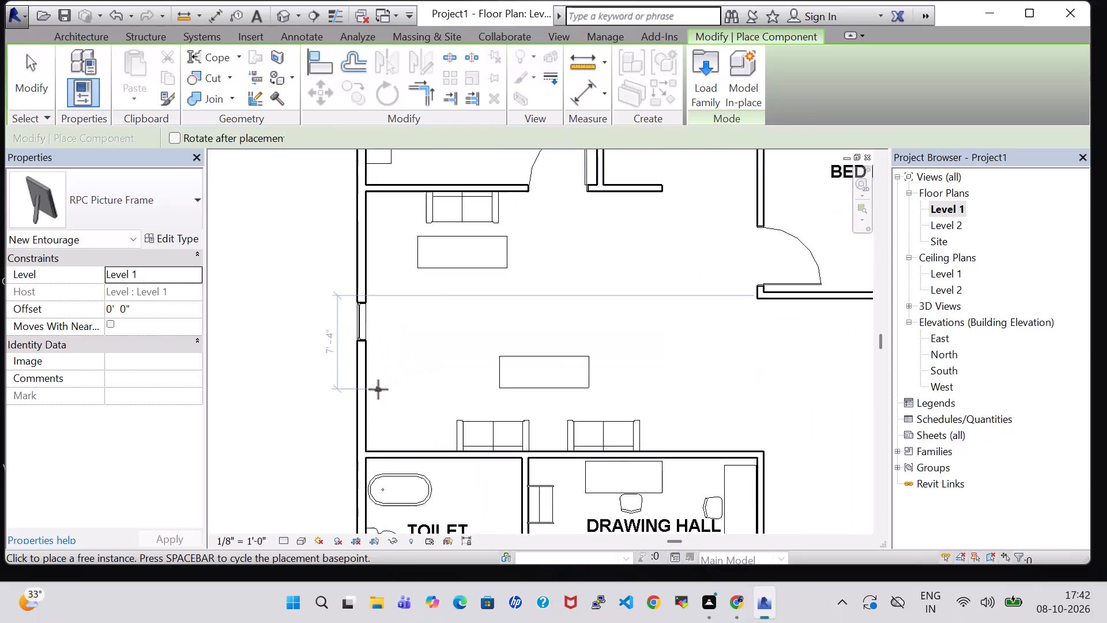
scroll(378, 389, "up", 2)
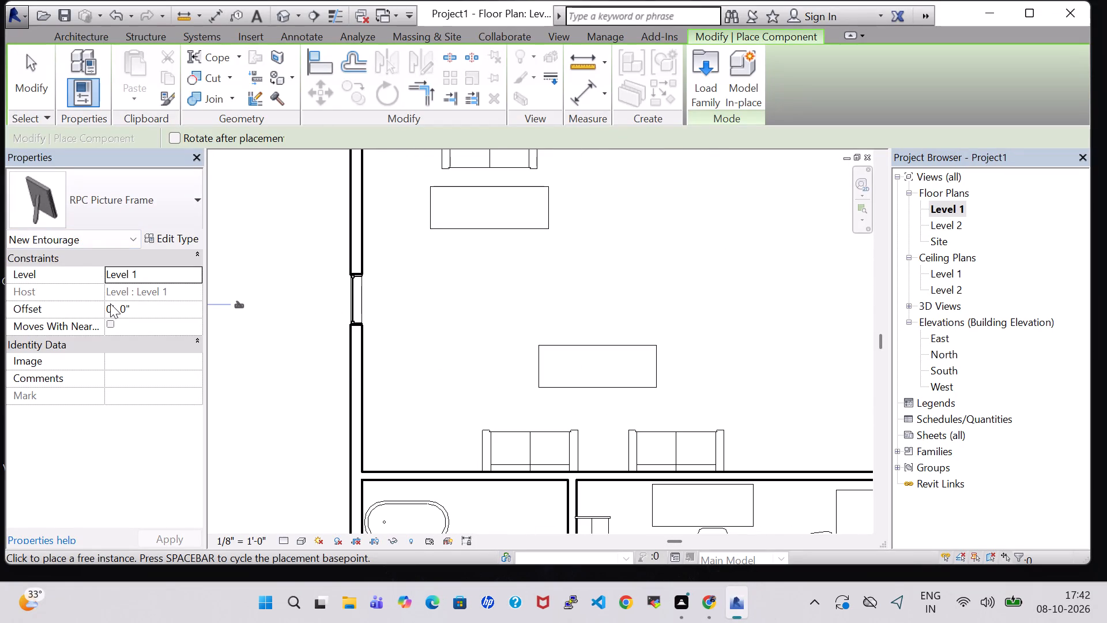
left_click(110, 305)
key("Right")
key("BackSpace")
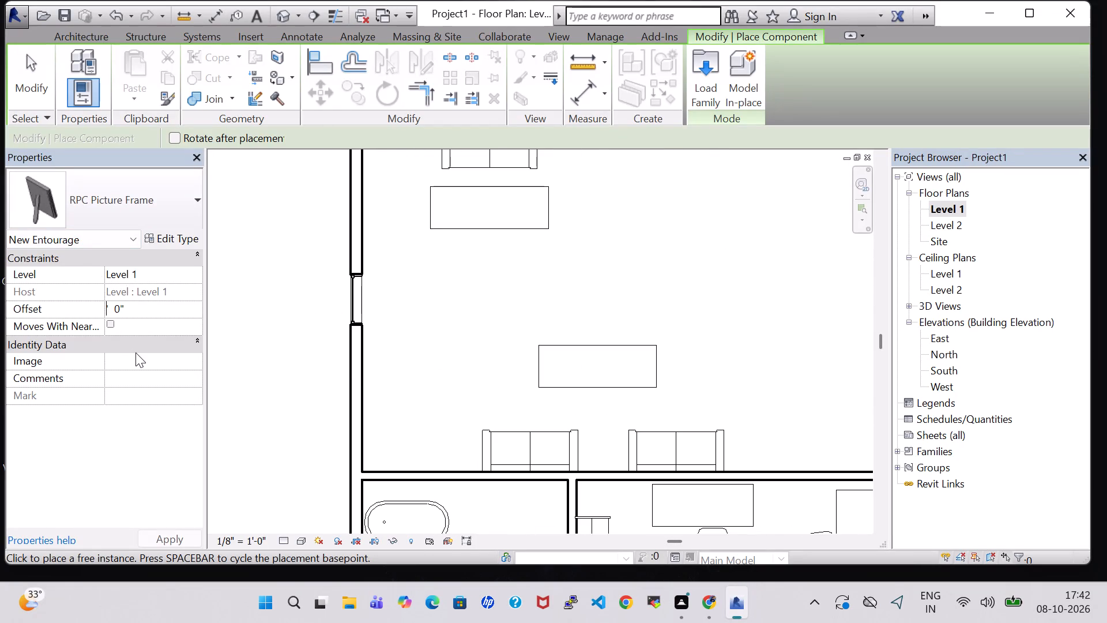
key("7")
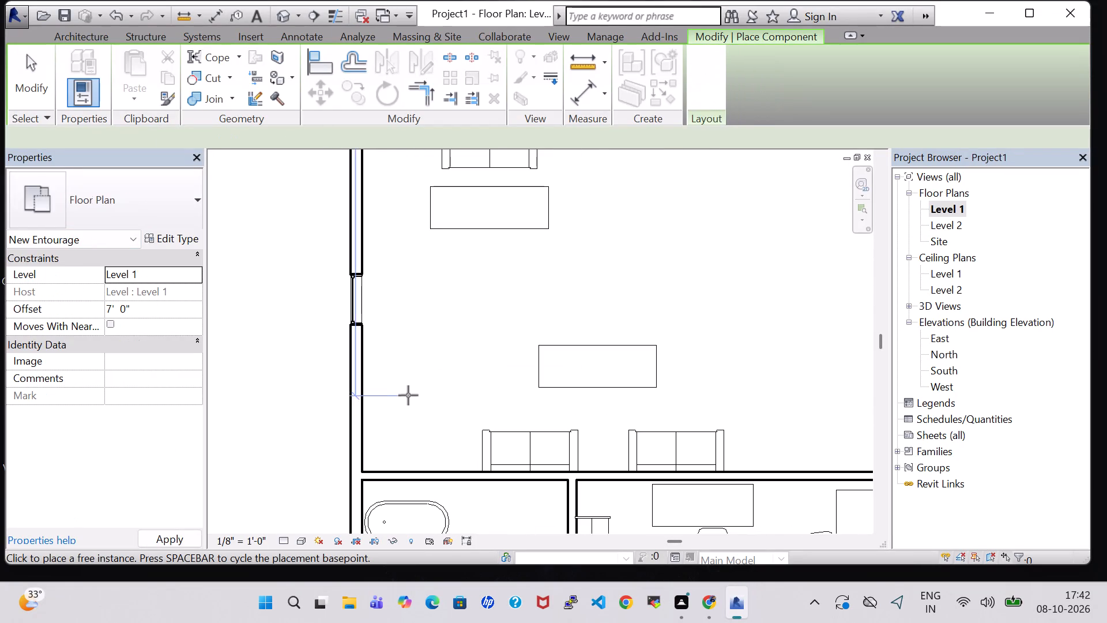
left_click(362, 397)
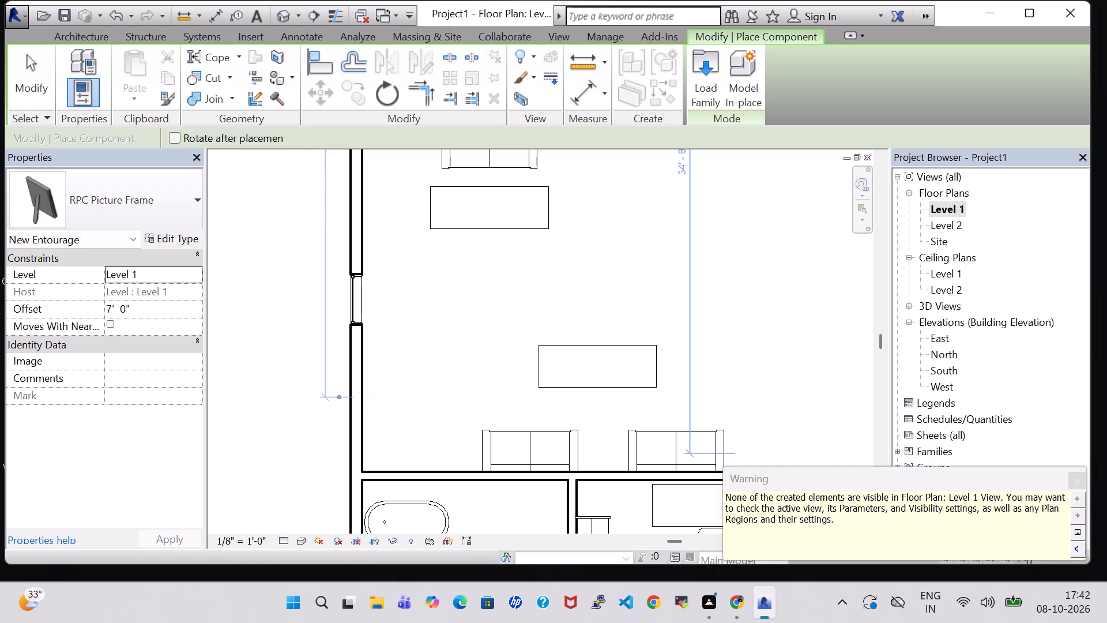
left_click(1075, 472)
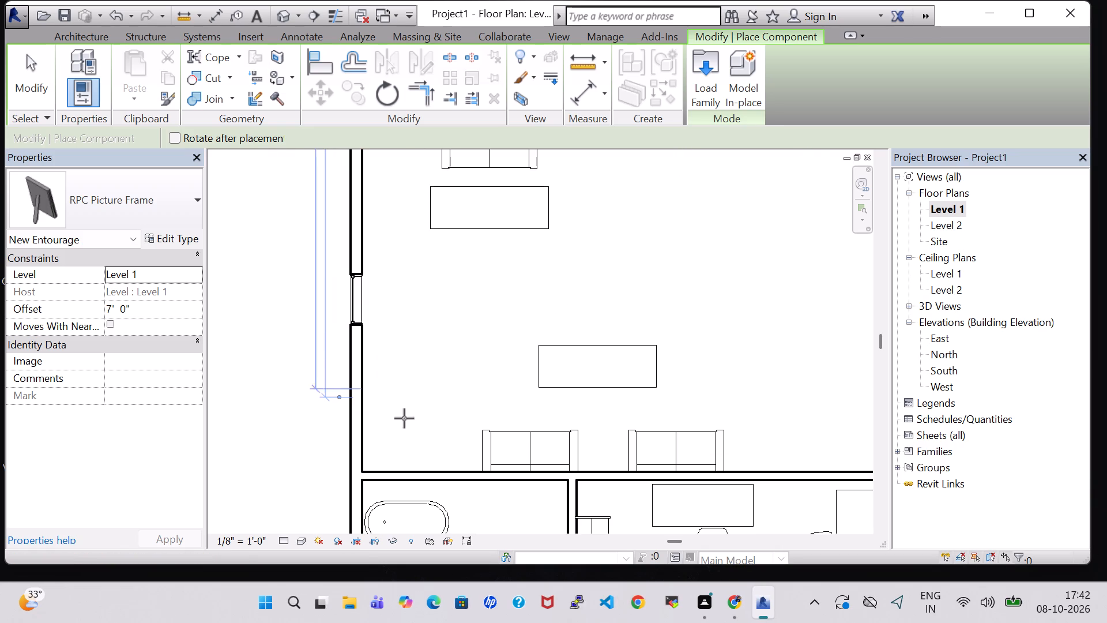
left_click(411, 471)
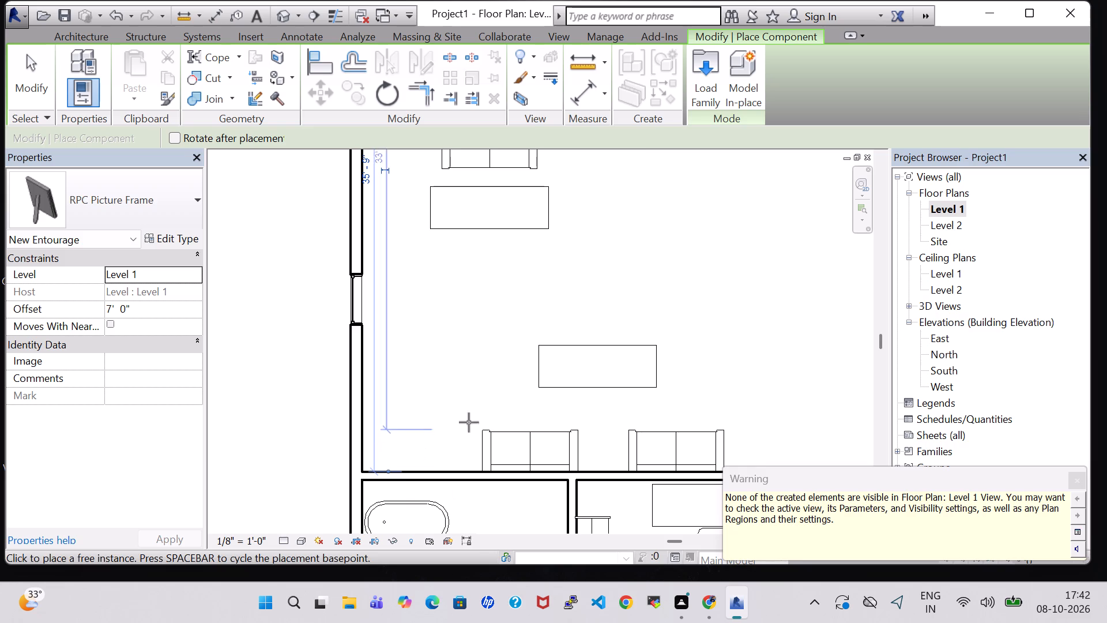
left_click(1076, 482)
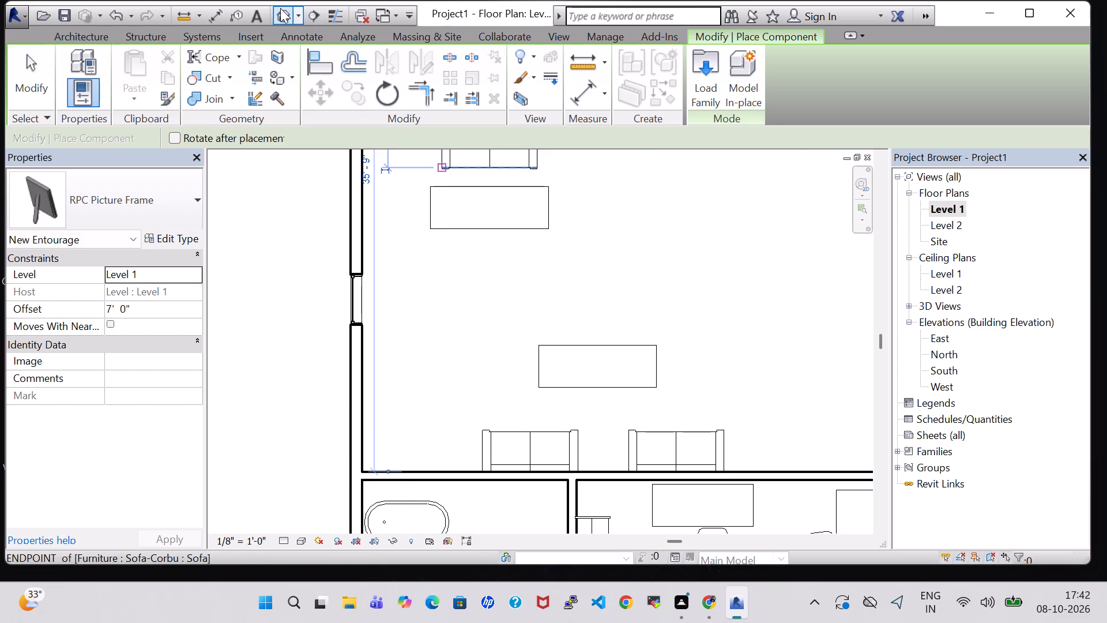
In the 3D view, rotate the picture frame on the toilet-side wall 180° so its picture faces into the sofa room.
left_click(280, 8)
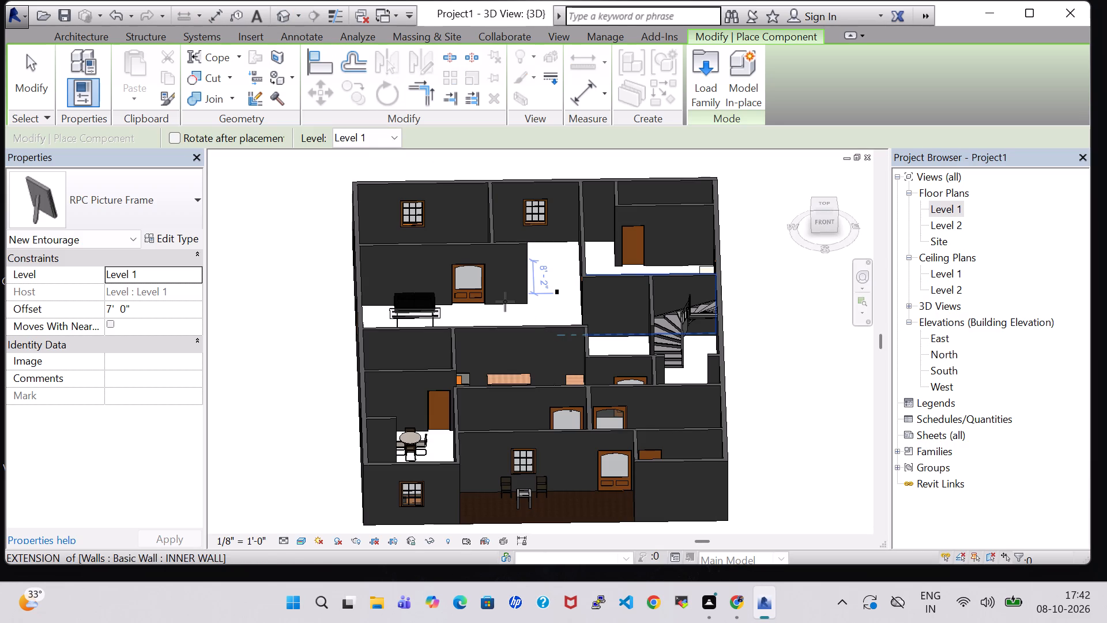
scroll(505, 302, "up", 3)
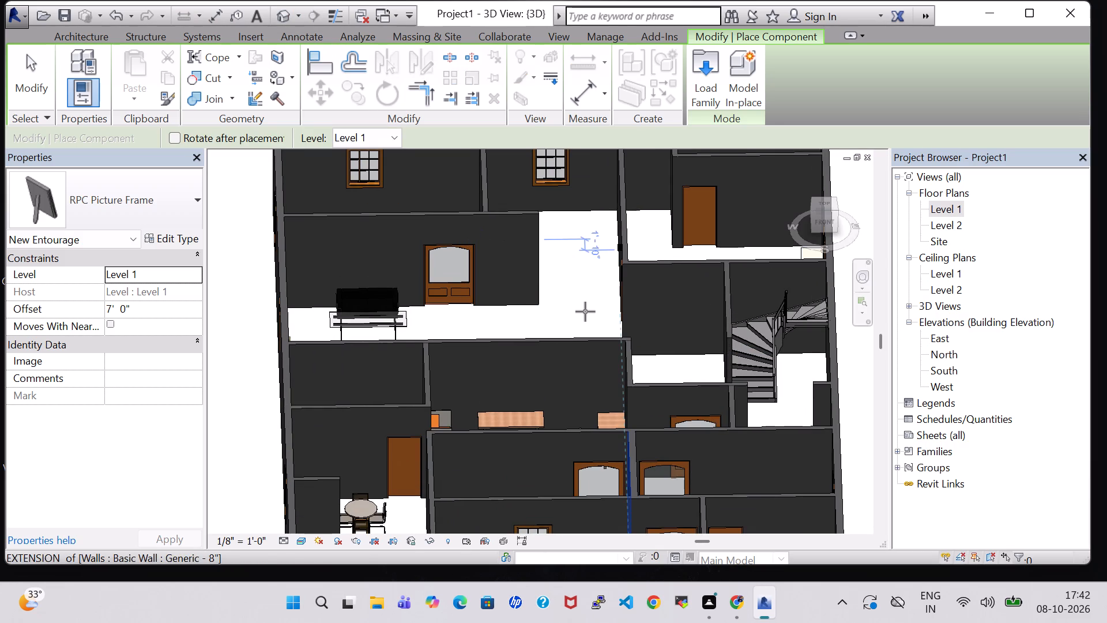
scroll(581, 295, "up", 1)
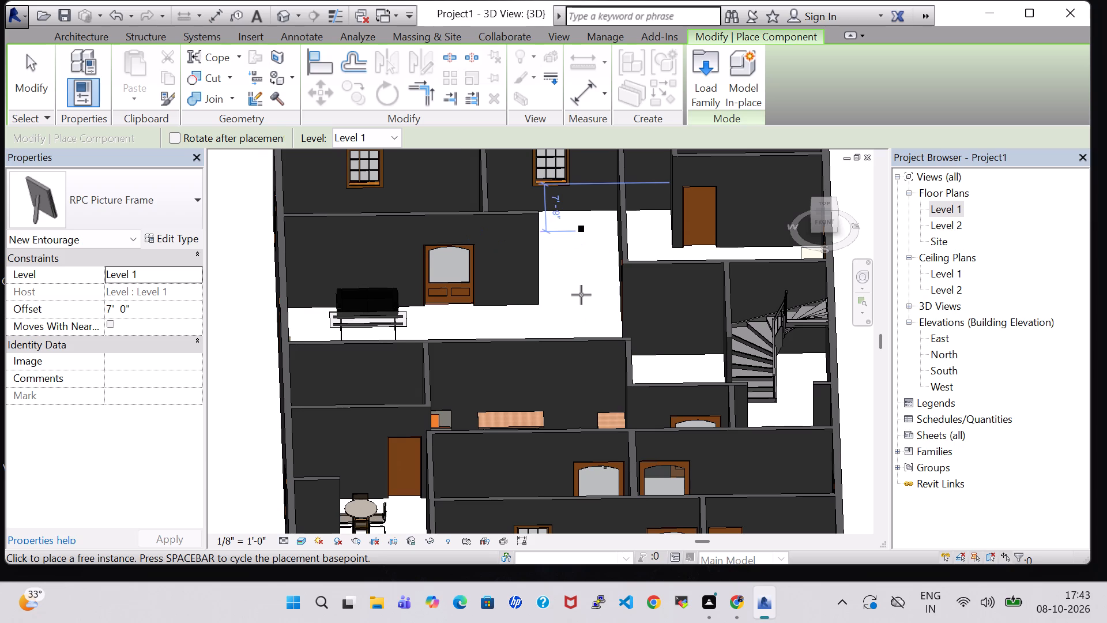
middle_click_drag(581, 295, 509, 303, "shift")
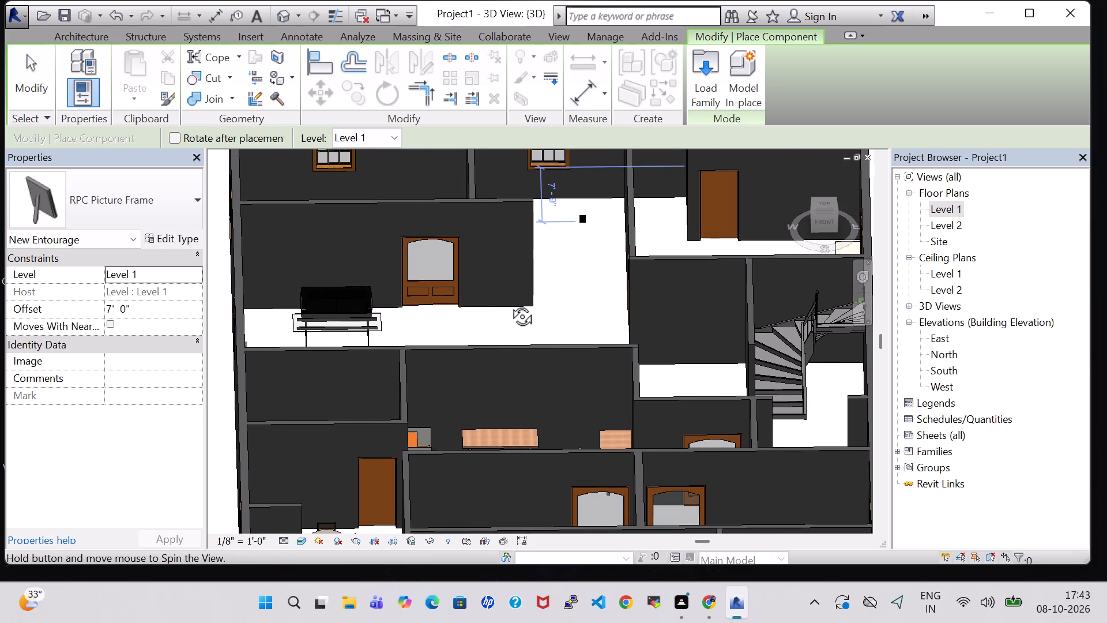
middle_click_drag(509, 303, 455, 312, "shift")
scroll(455, 312, "up", 1, "shift")
middle_click_drag(615, 325, 452, 311, "shift")
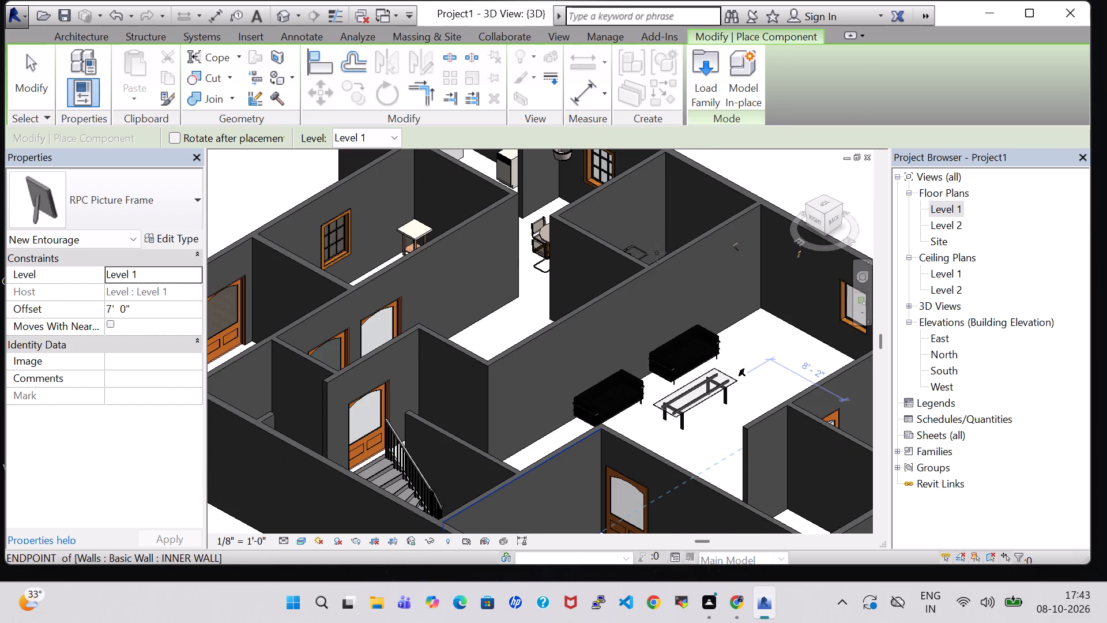
scroll(786, 300, "up", 6)
scroll(743, 276, "up", 4)
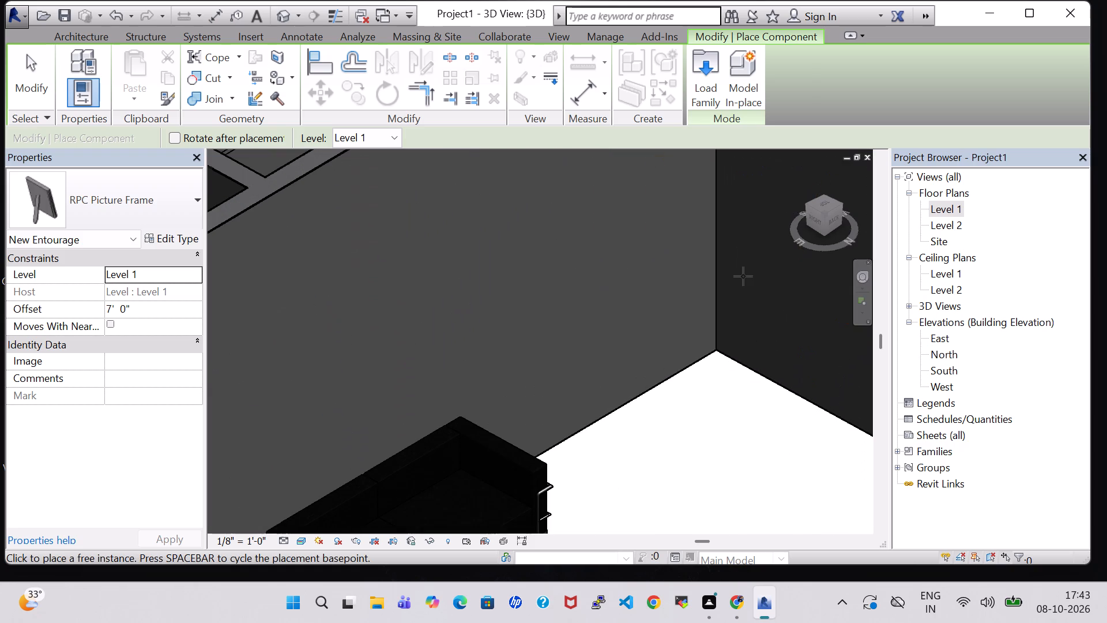
middle_click_drag(756, 410, 701, 521)
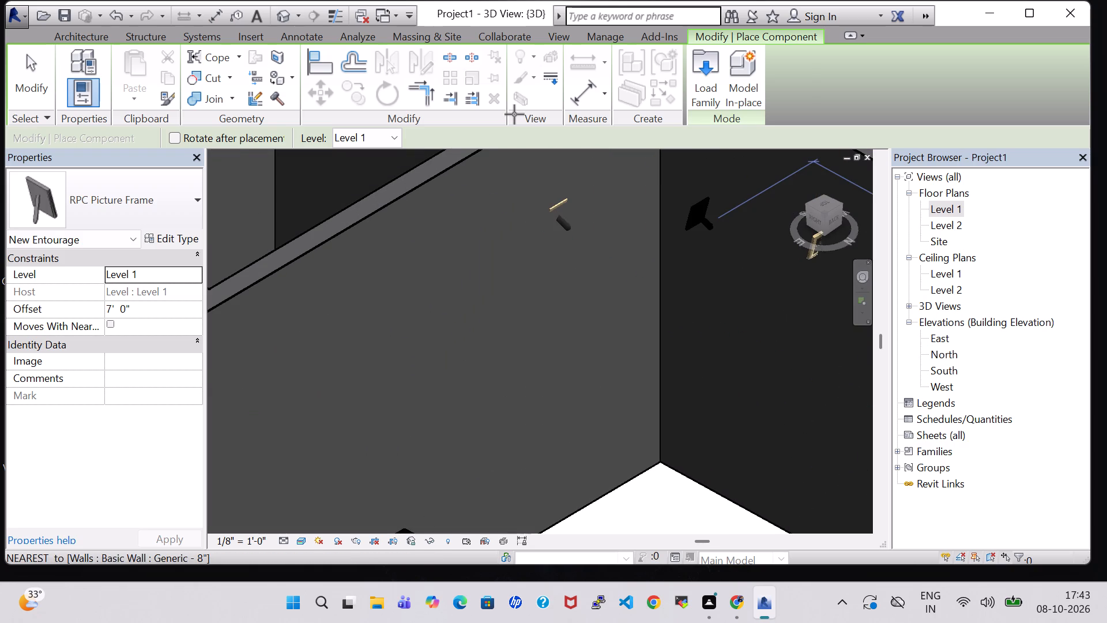
key("Escape")
left_click(571, 220)
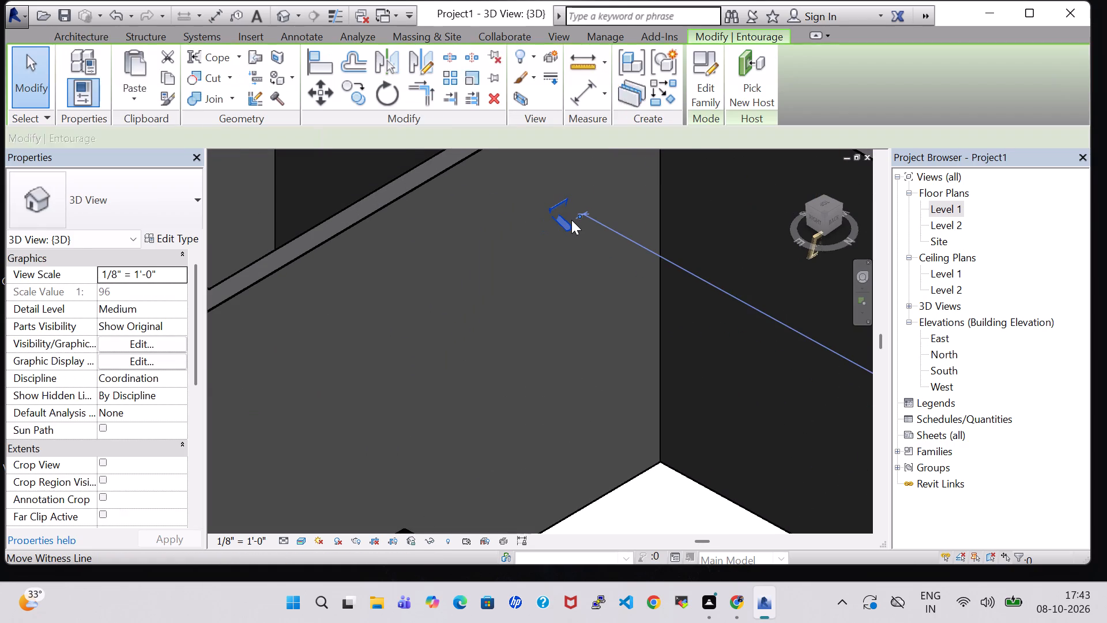
key("space")
key("space")
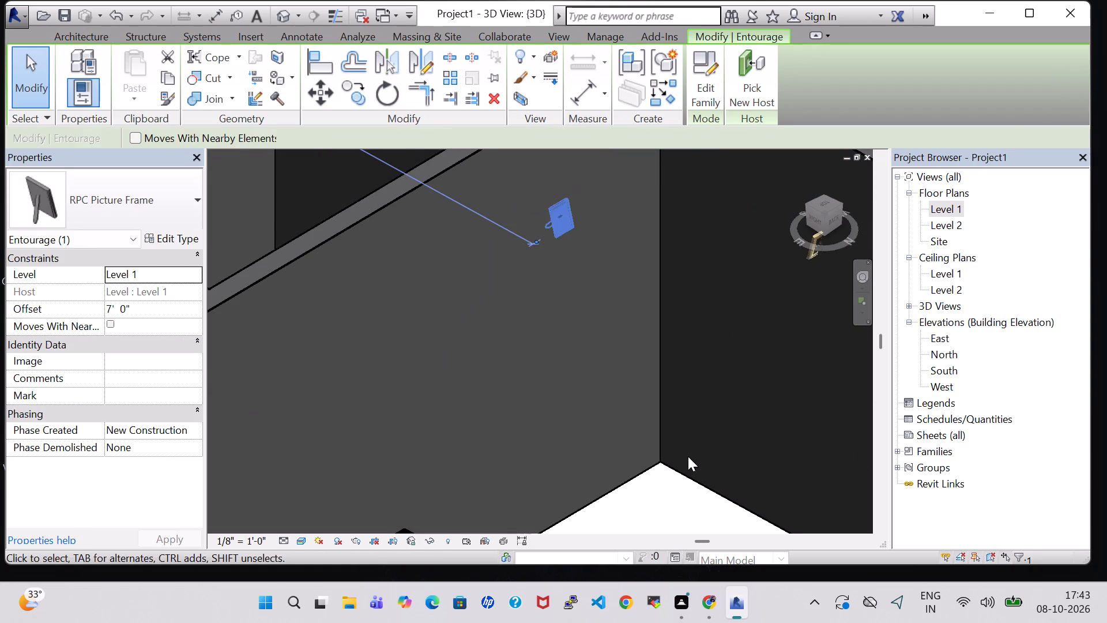
left_click(683, 495)
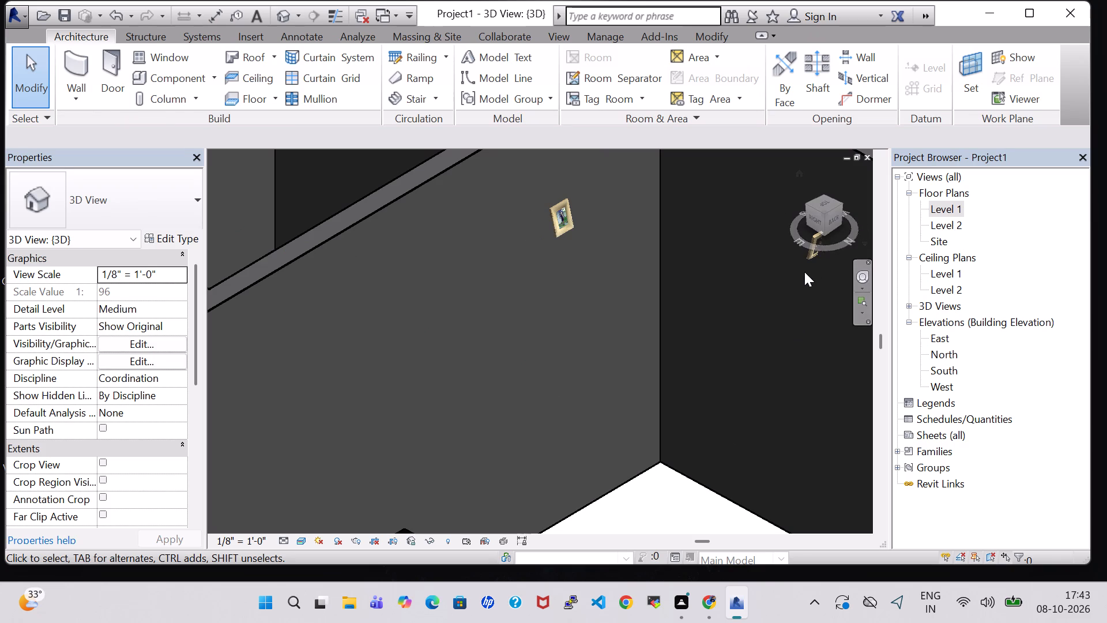
Rotate the picture frame on the outer wall of the sofa room so its picture faces into the room.
left_click(808, 261)
key("space")
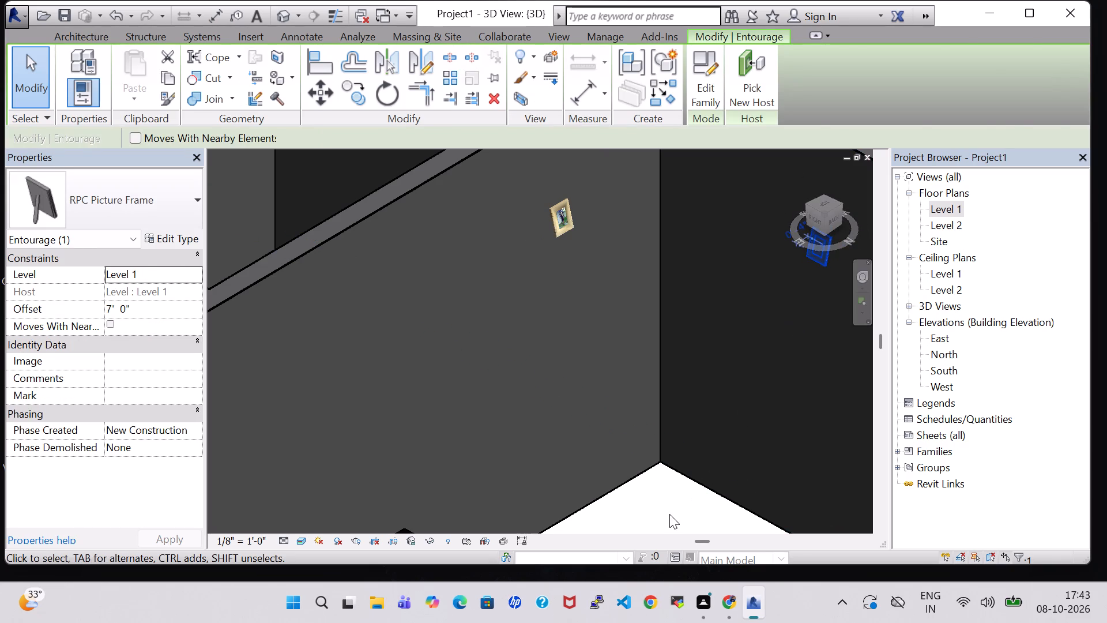
left_click(668, 514)
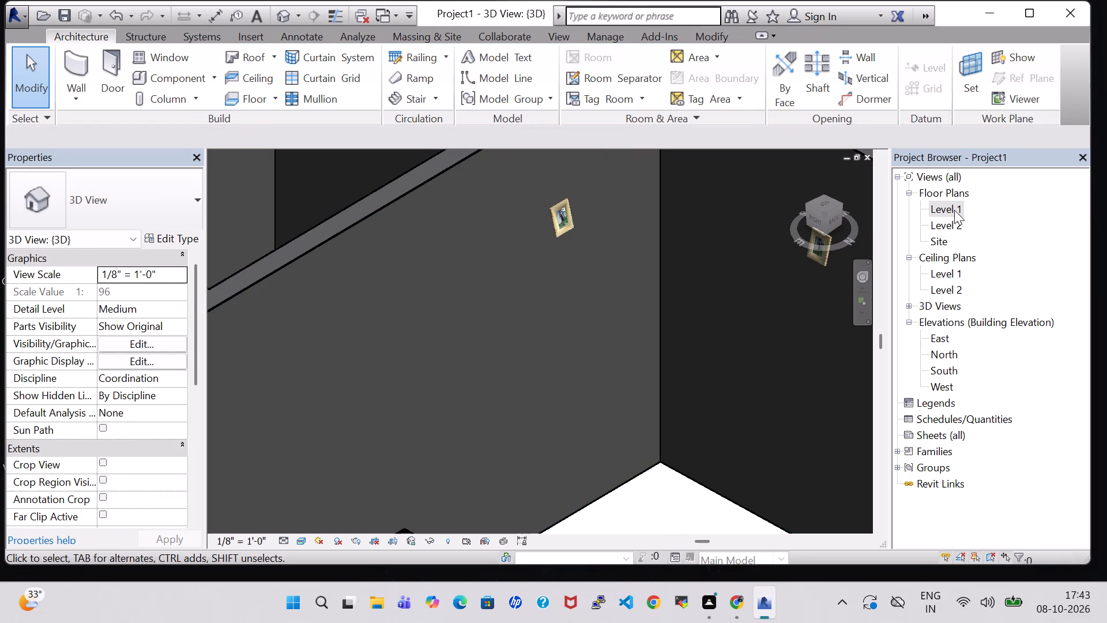
Return to the Level 1 floor plan at the sofa room.
double_click(954, 210)
scroll(676, 204, "down", 3)
middle_click_drag(676, 204, 619, 232)
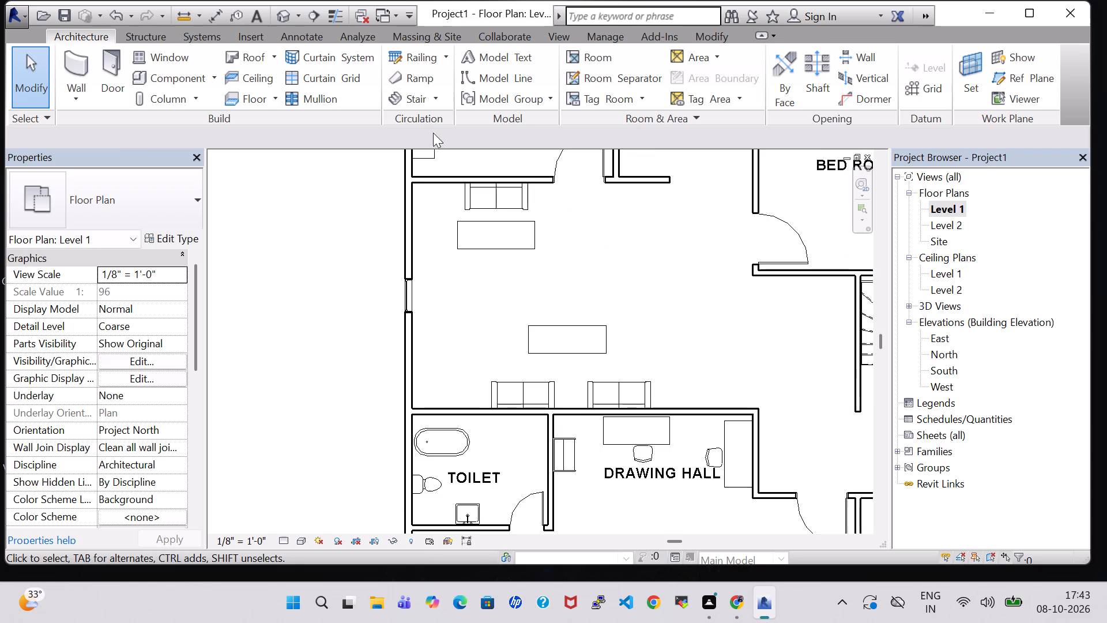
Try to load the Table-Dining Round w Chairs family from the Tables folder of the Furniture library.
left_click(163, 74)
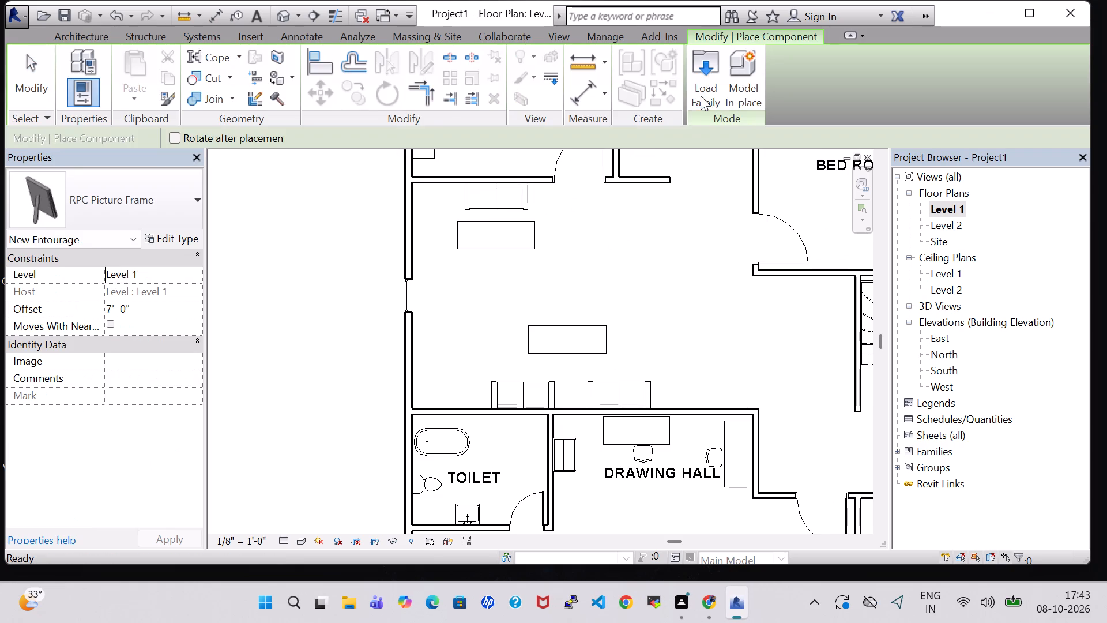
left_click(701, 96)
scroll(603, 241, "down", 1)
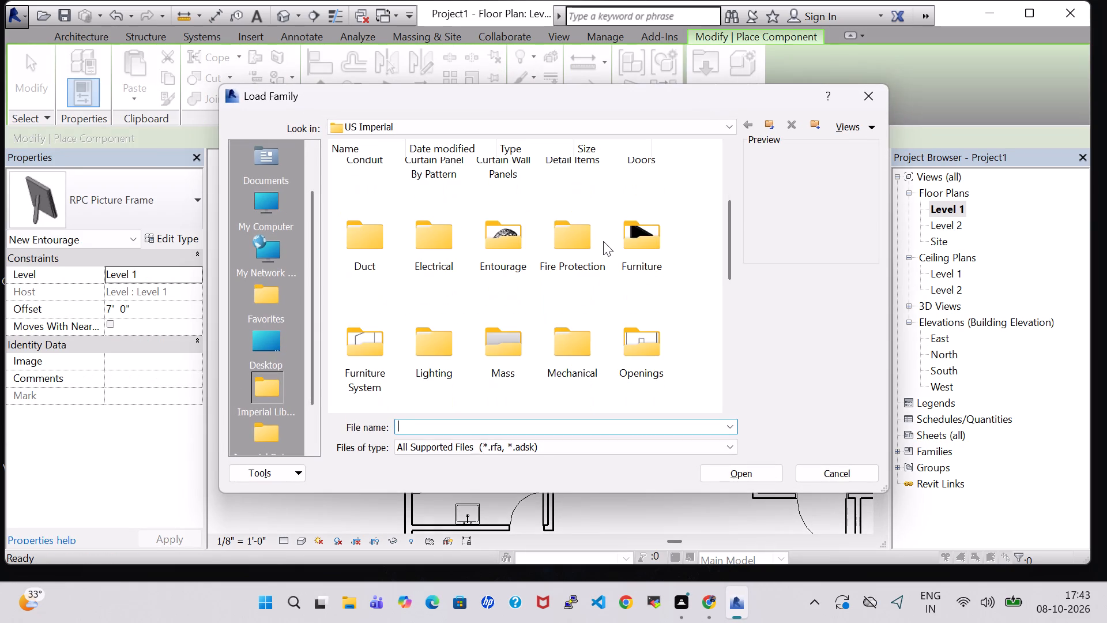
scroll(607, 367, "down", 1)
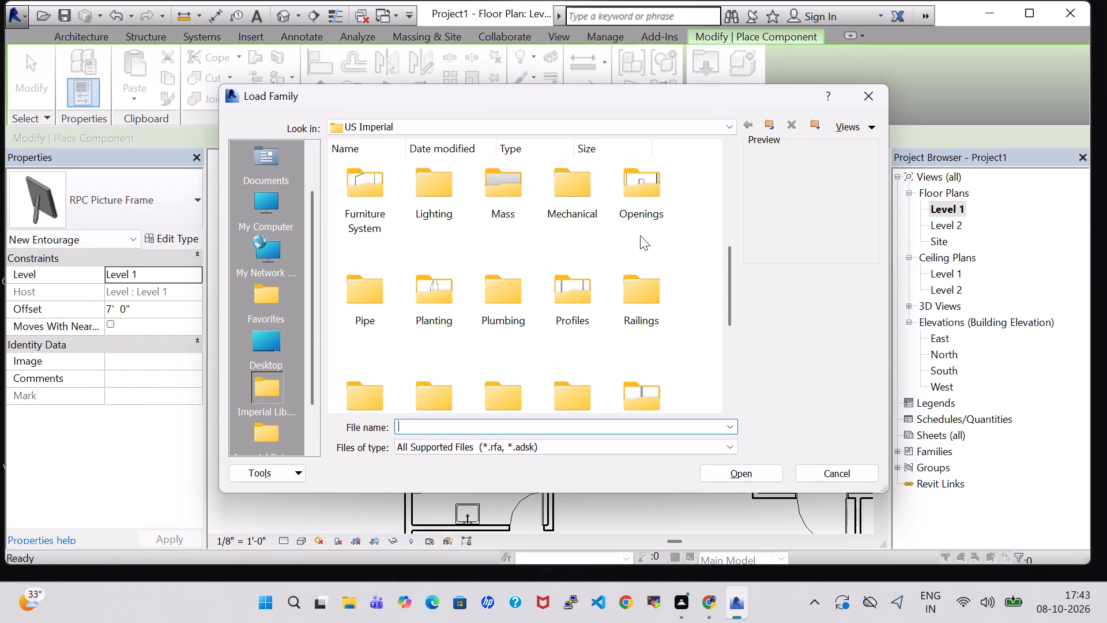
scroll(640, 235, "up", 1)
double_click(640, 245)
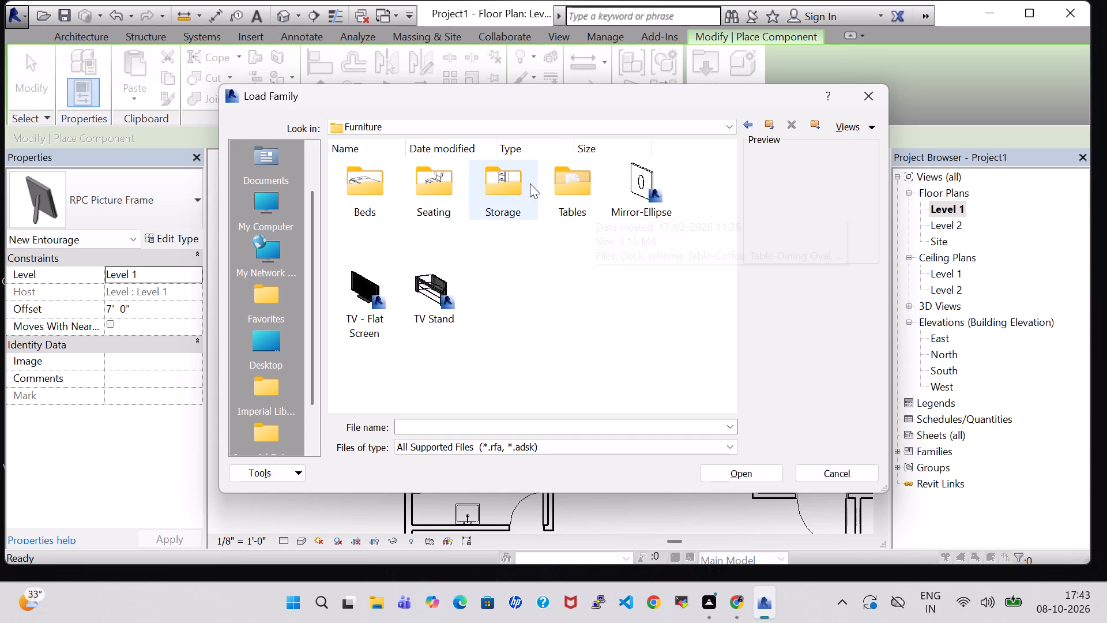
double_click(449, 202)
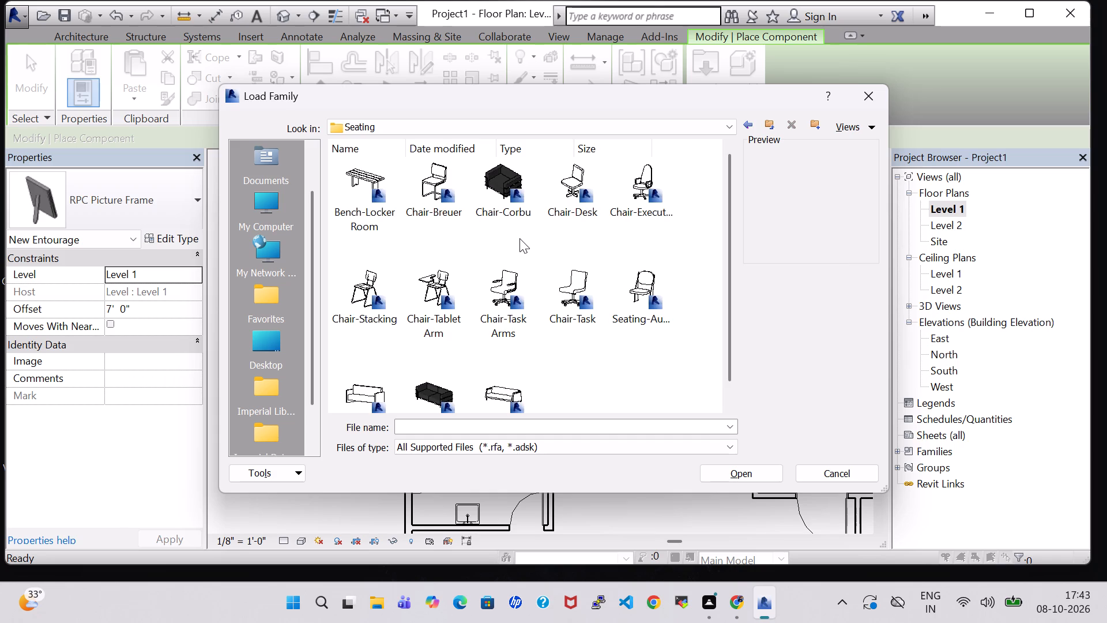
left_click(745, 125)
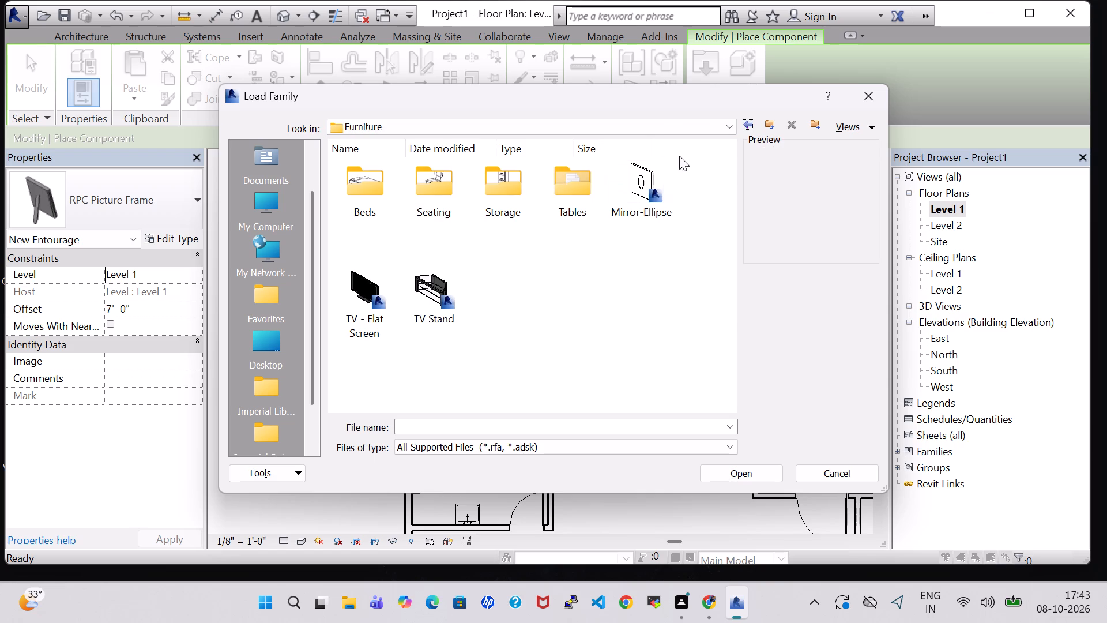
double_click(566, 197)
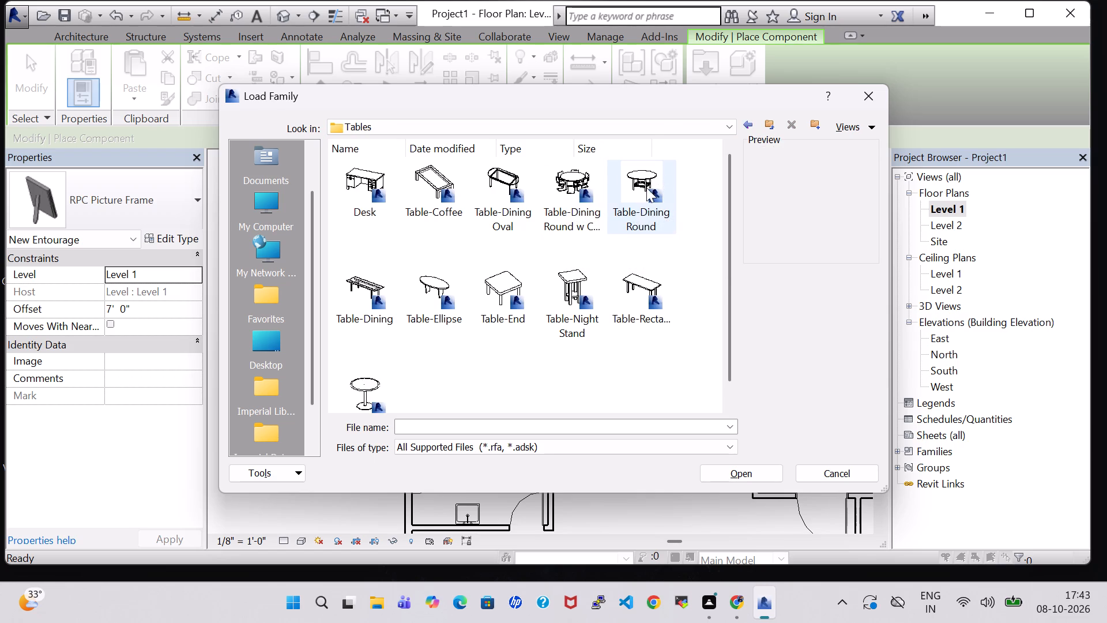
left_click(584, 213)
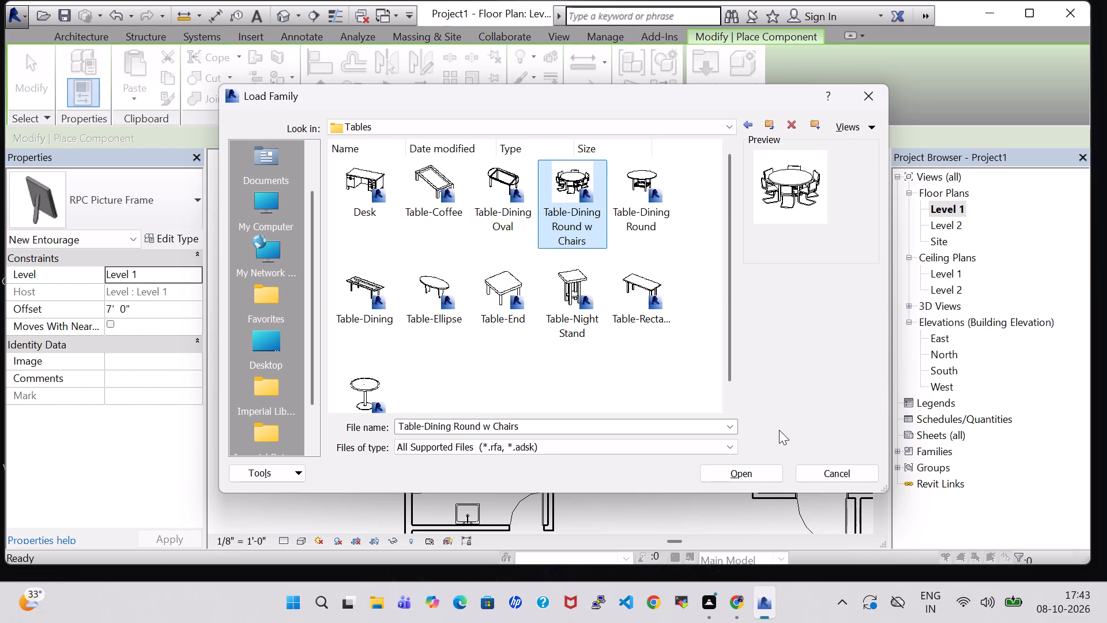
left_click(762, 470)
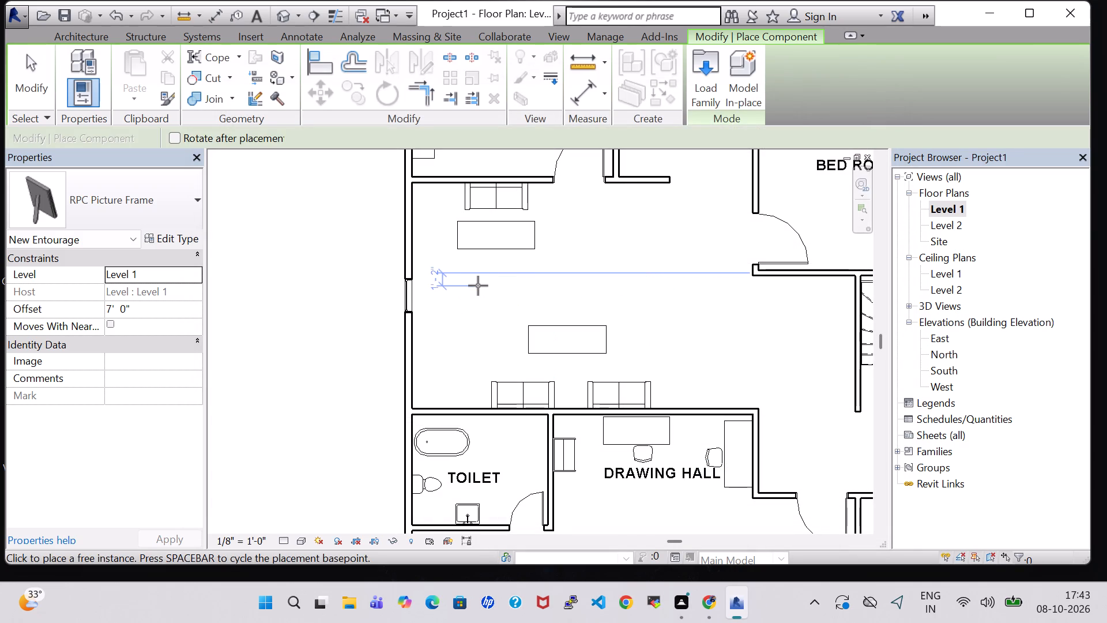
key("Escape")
Load the TV - Flat Screen family from the Furniture library folder.
scroll(471, 164, "down", 1)
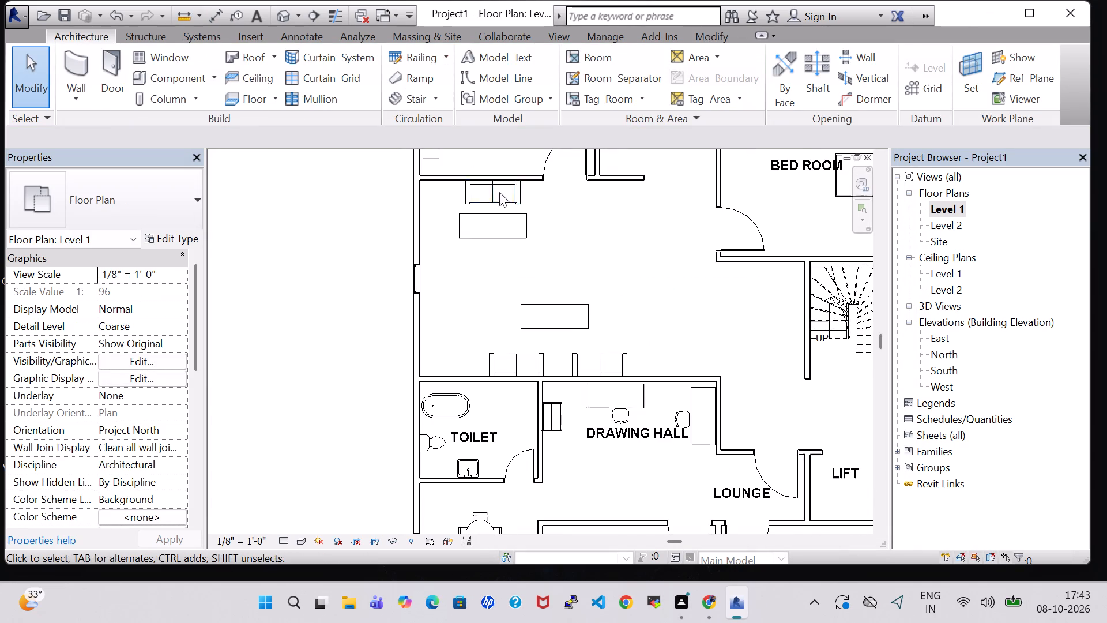
middle_click_drag(612, 277, 580, 283)
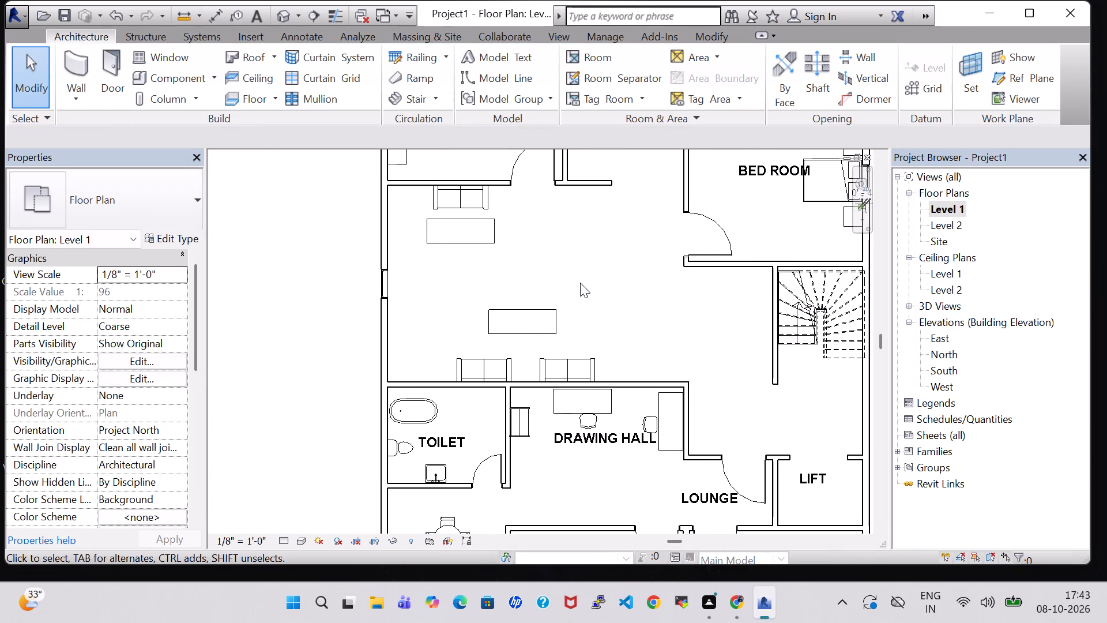
scroll(580, 283, "down", 1)
middle_click_drag(580, 283, 471, 314)
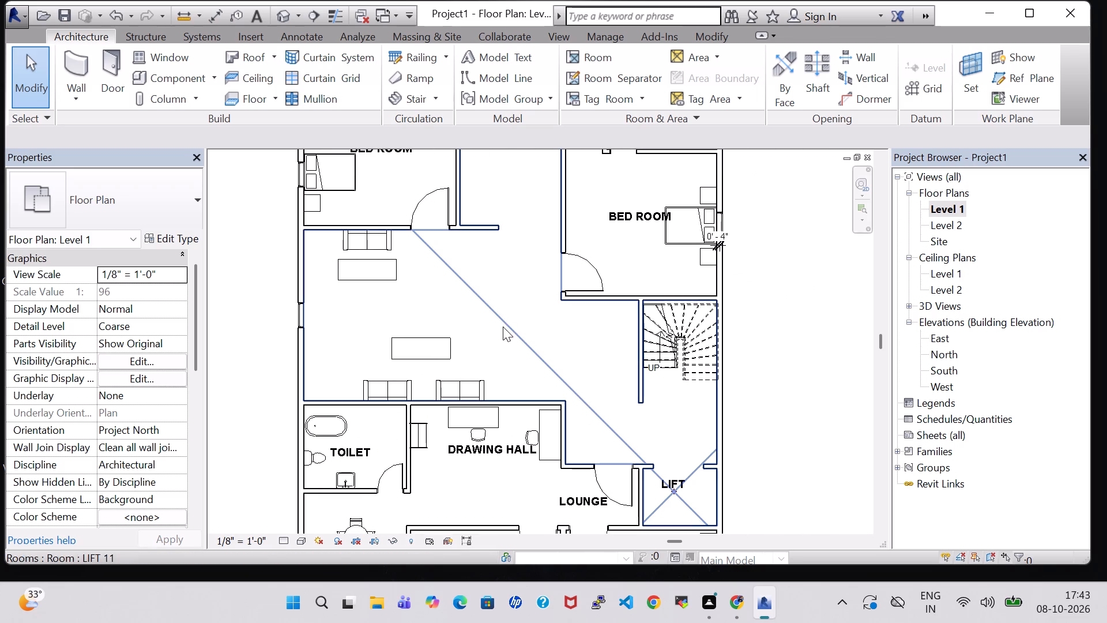
left_click(139, 76)
left_click(721, 71)
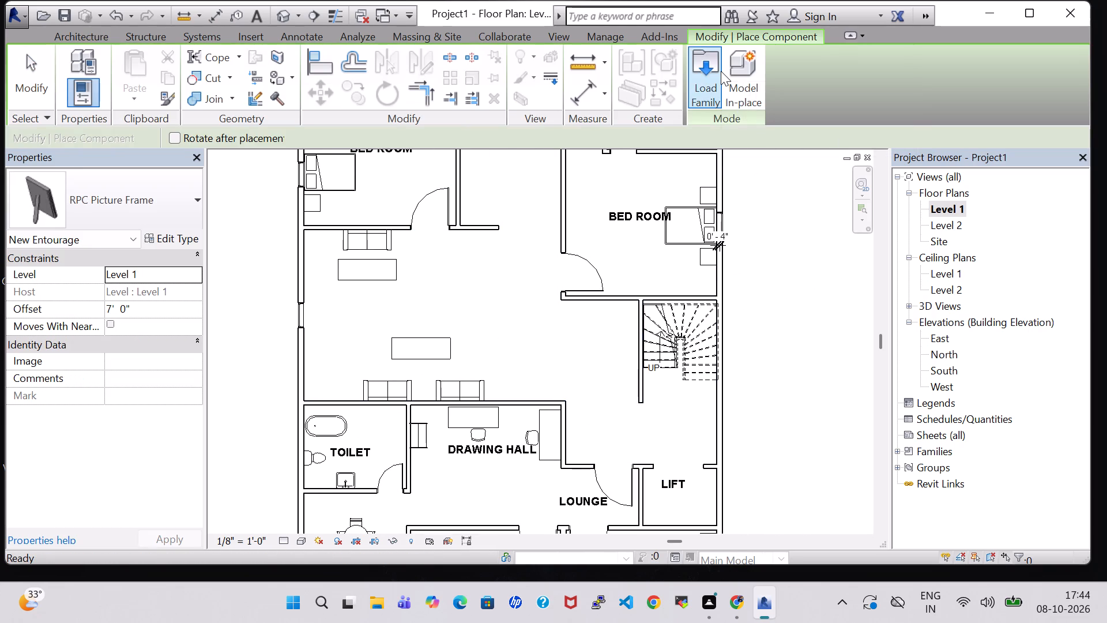
scroll(674, 262, "down", 3)
scroll(514, 325, "down", 2)
scroll(514, 325, "up", 3)
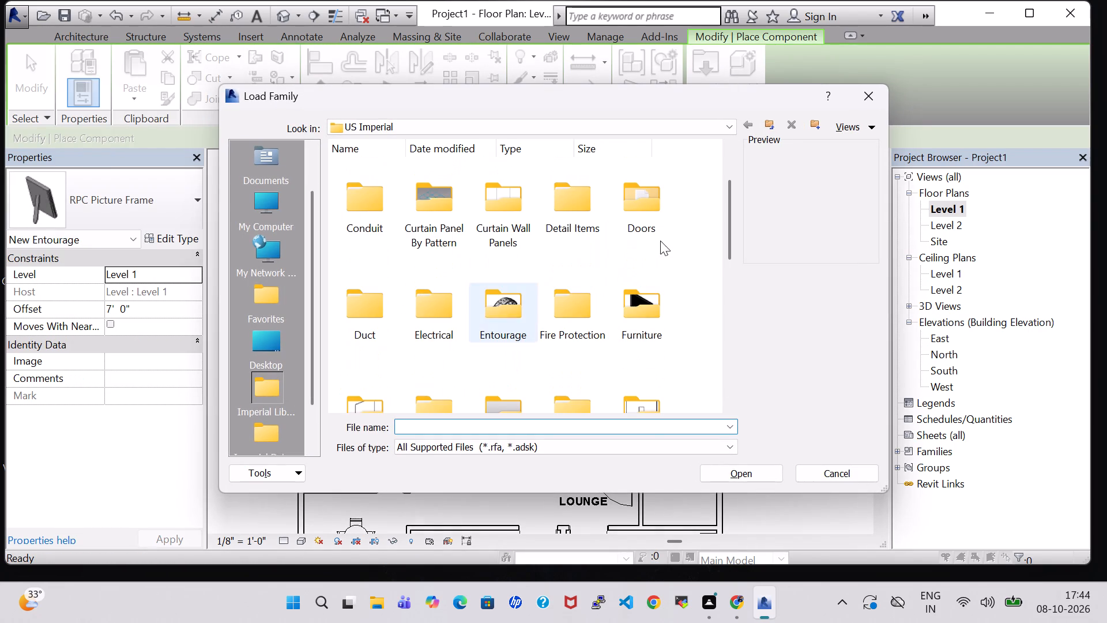
double_click(633, 308)
left_click(400, 280)
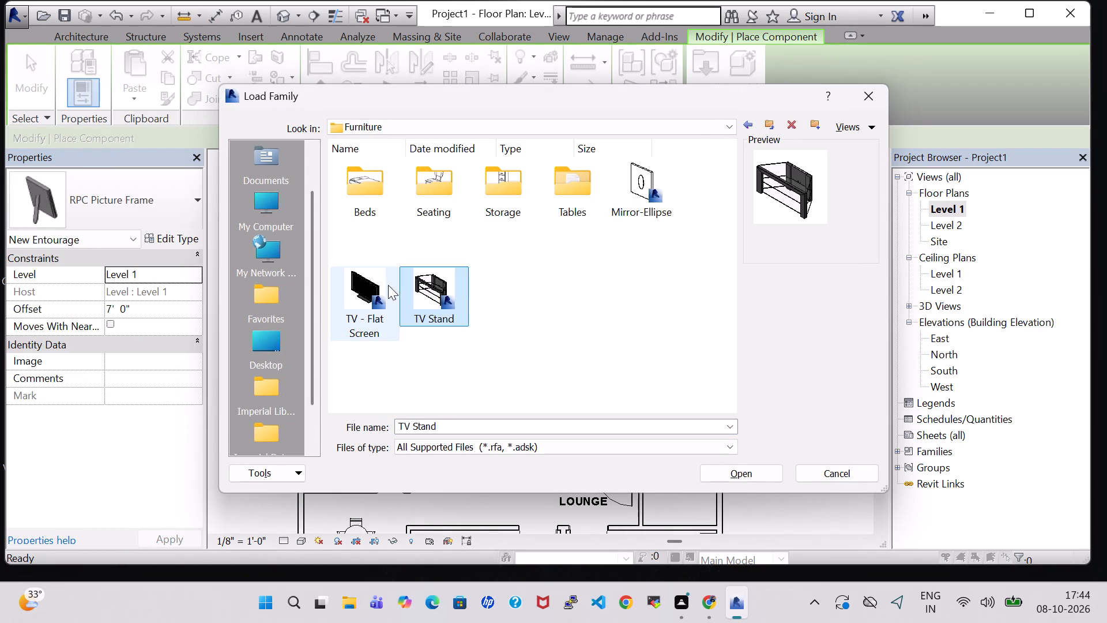
left_click(388, 285)
left_click(758, 475)
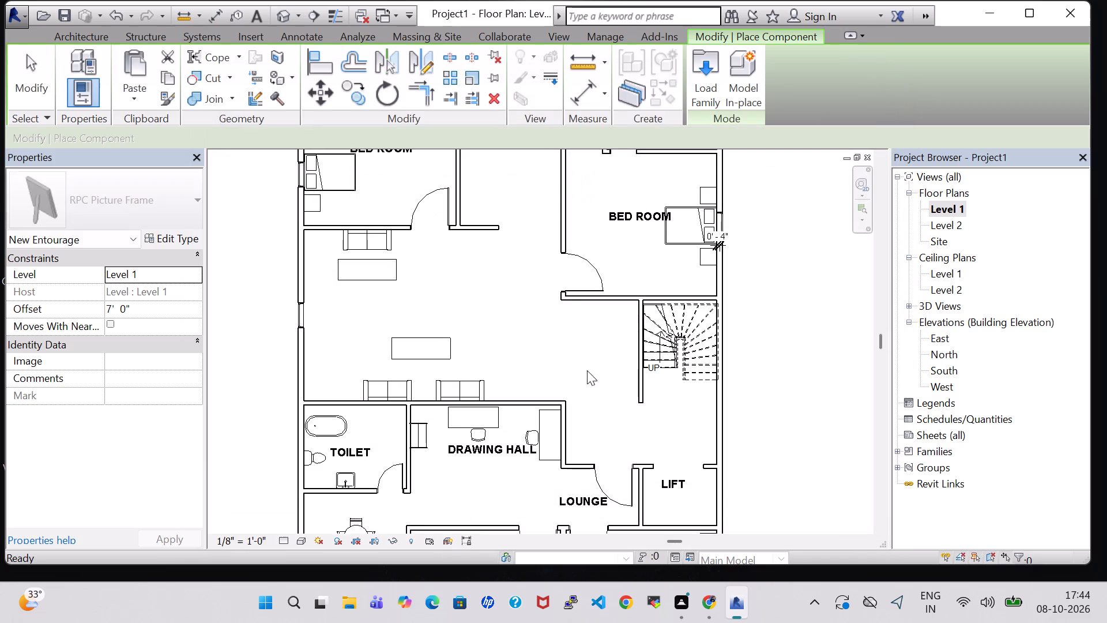
Place a 32" flat screen TV, rotated to face the sofa room, against the outer wall just below the window in plan.
scroll(416, 293, "up", 5)
middle_click_drag(447, 305, 600, 219)
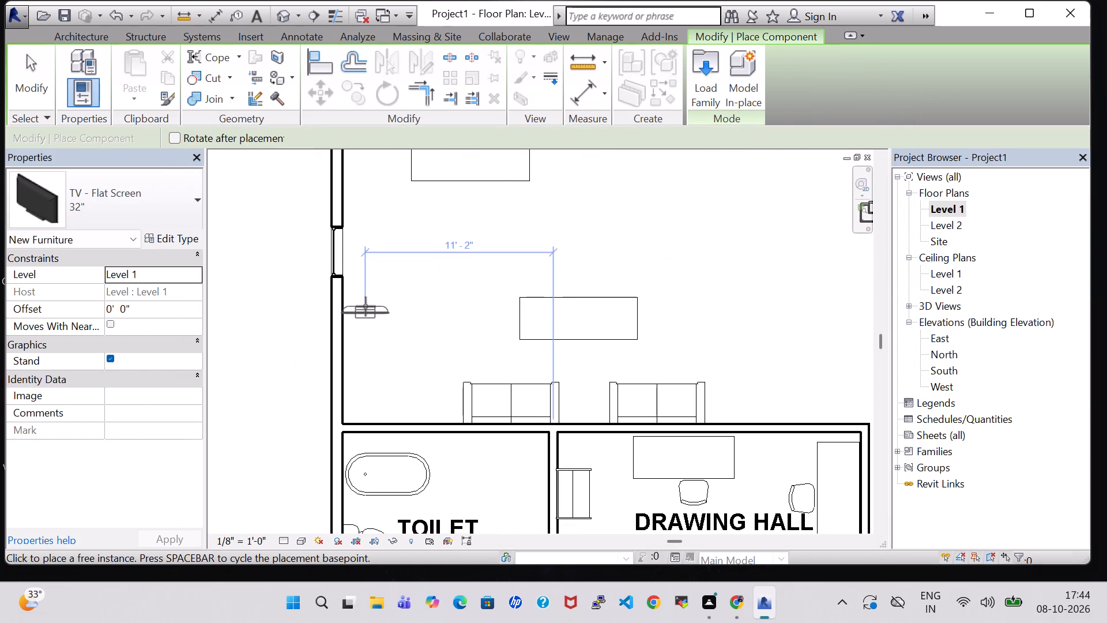
key("space")
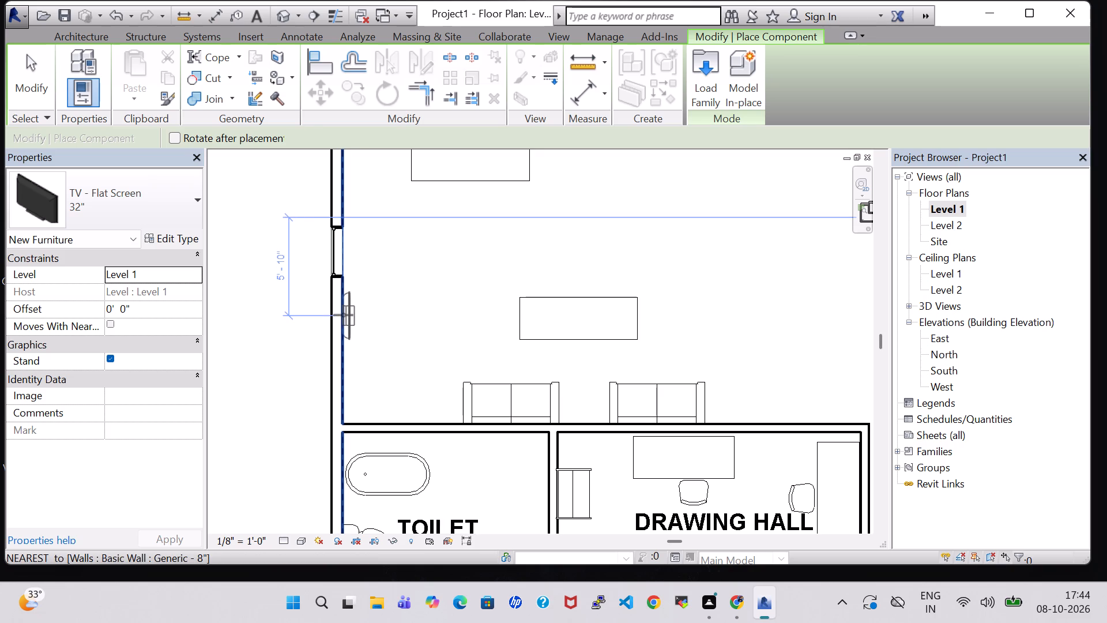
left_click(343, 315)
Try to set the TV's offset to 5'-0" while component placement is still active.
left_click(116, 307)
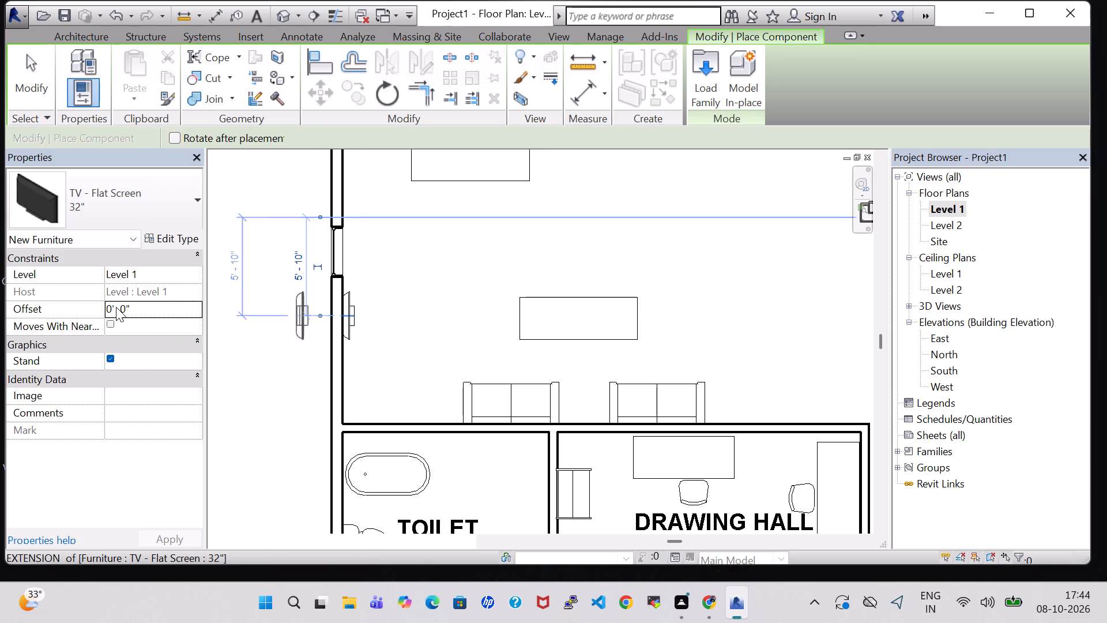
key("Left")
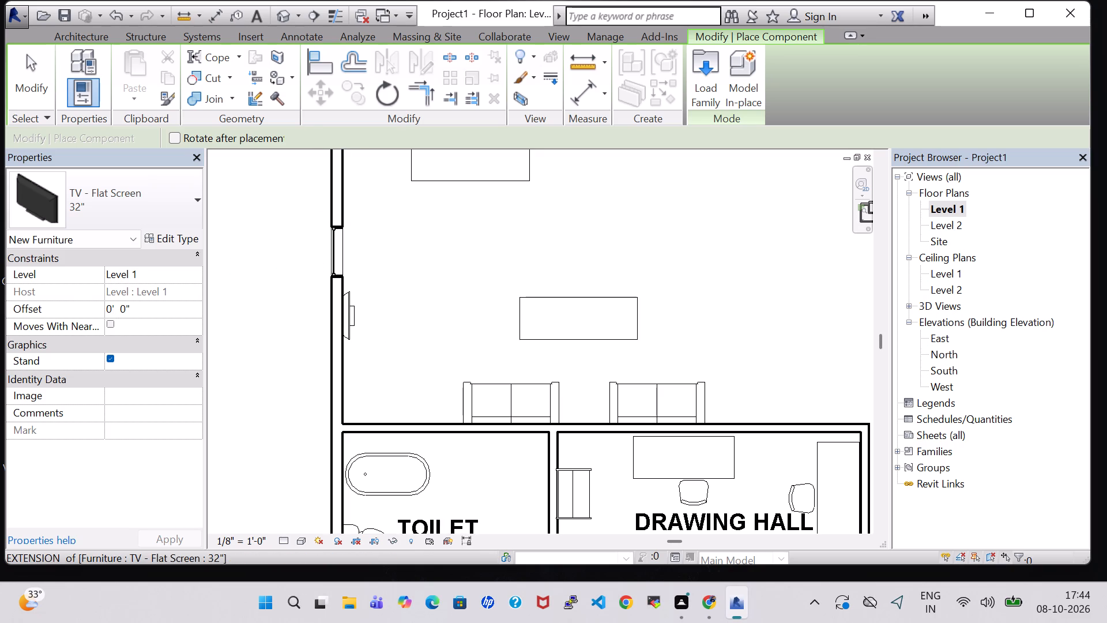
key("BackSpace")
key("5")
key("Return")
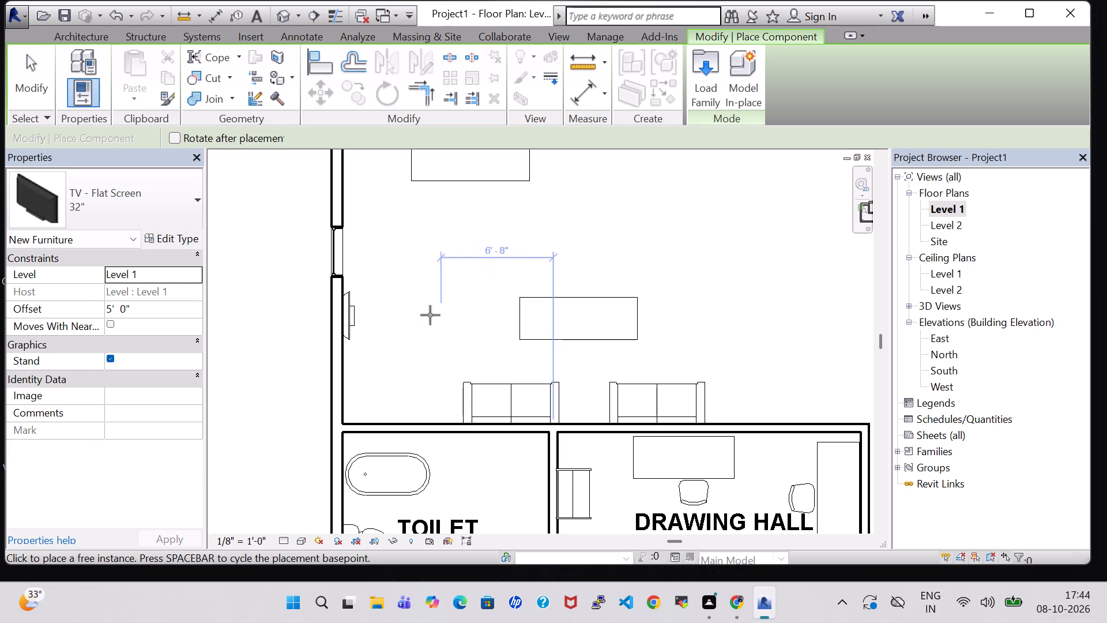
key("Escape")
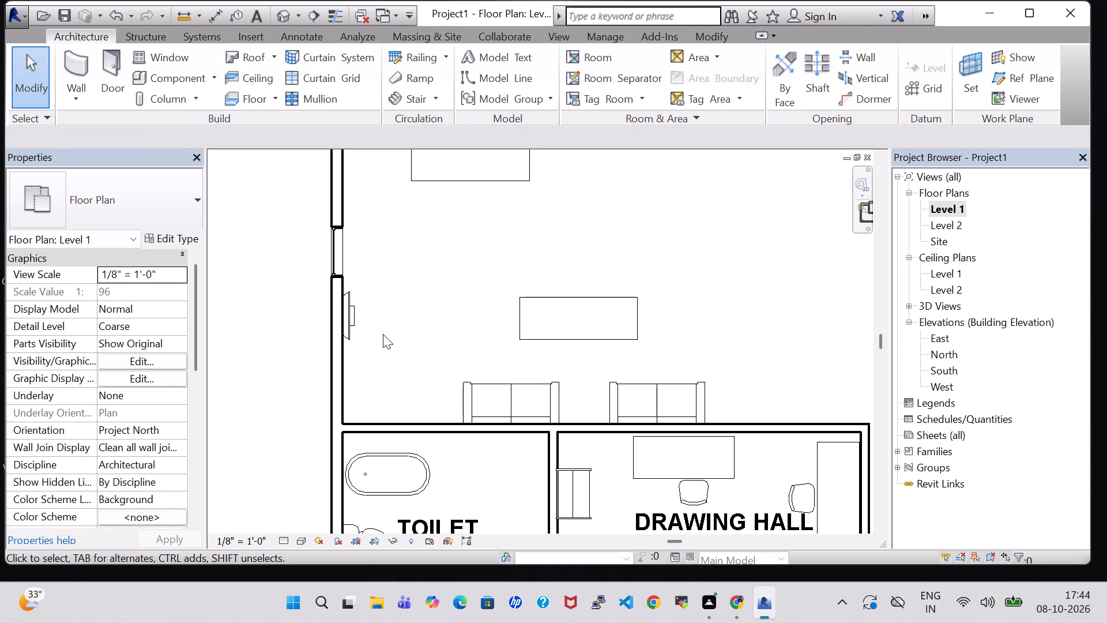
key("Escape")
Set the offset of the placed flat screen TV on the outer wall to 5'-0".
left_click(349, 323)
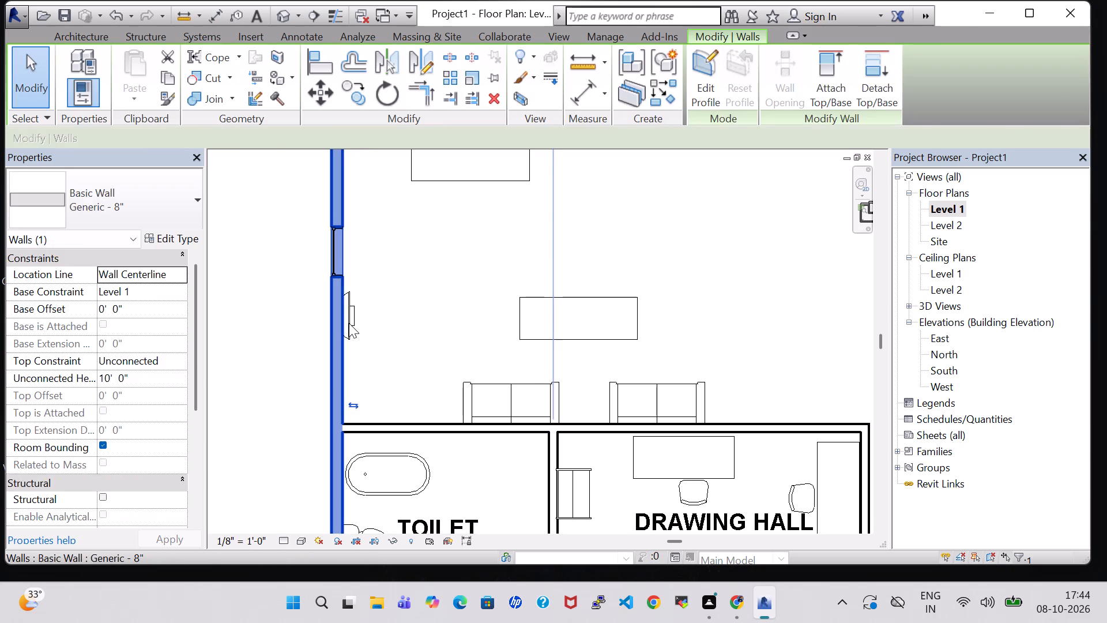
left_click(280, 344)
left_click(357, 323)
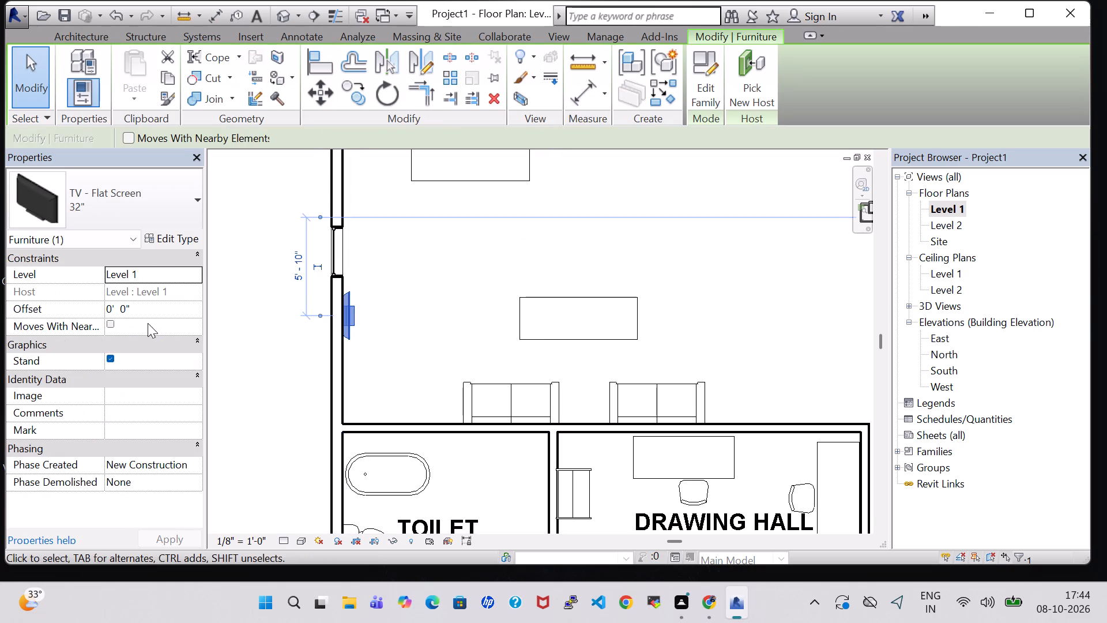
left_click(111, 308)
key("Right")
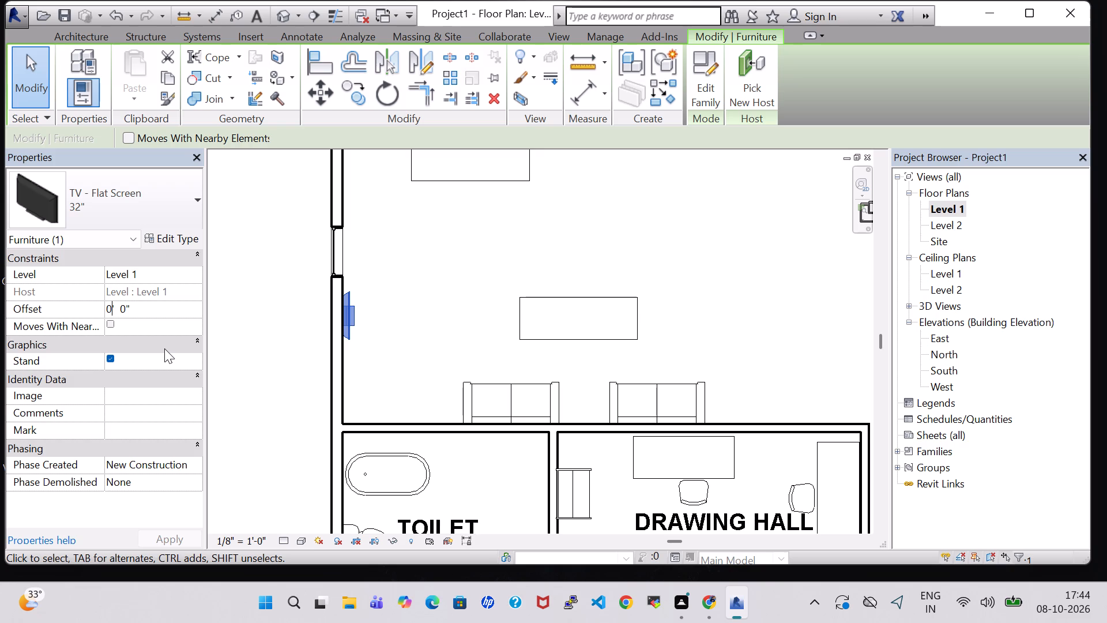
key("BackSpace")
key("5")
key("Return")
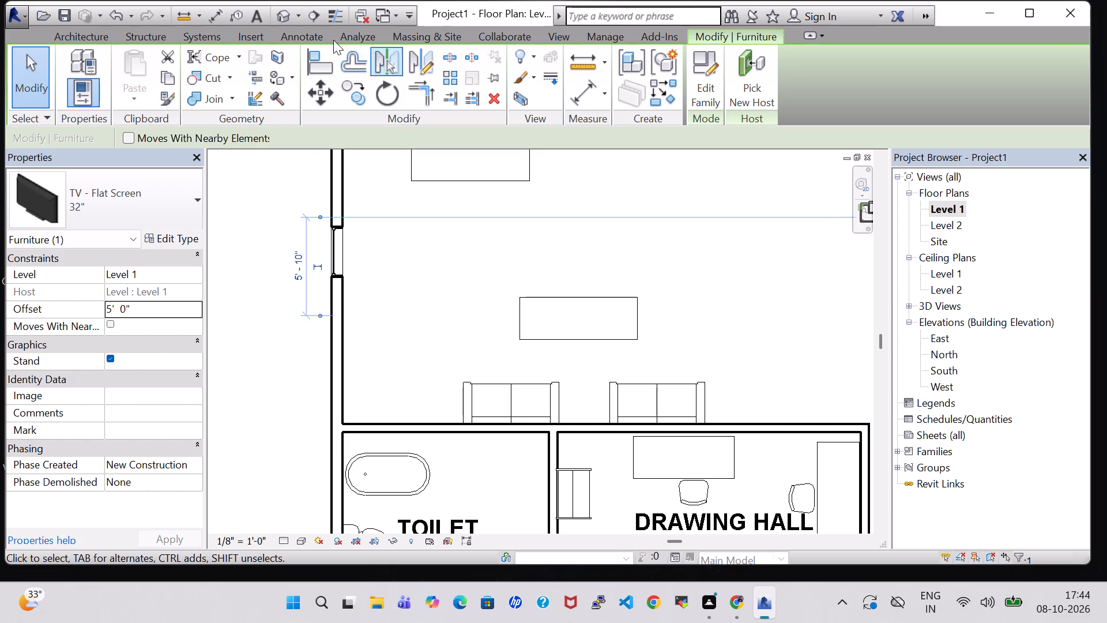
In the 3D view, nudge the picture frame above the TV along the outer wall, away from the window toward the room corner.
left_click(288, 24)
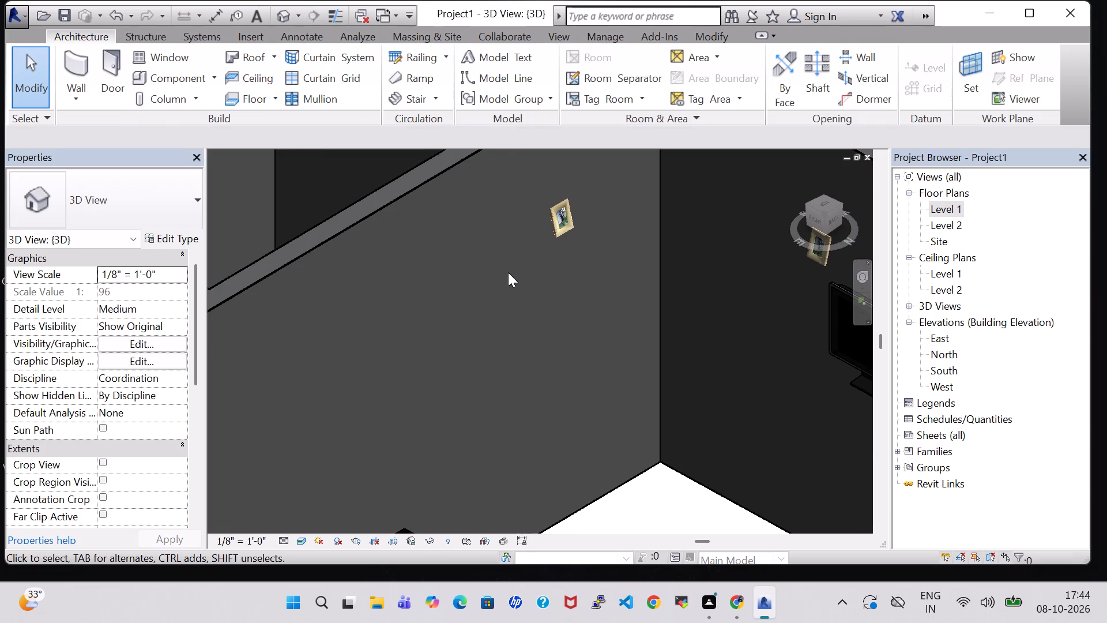
scroll(525, 269, "down", 3)
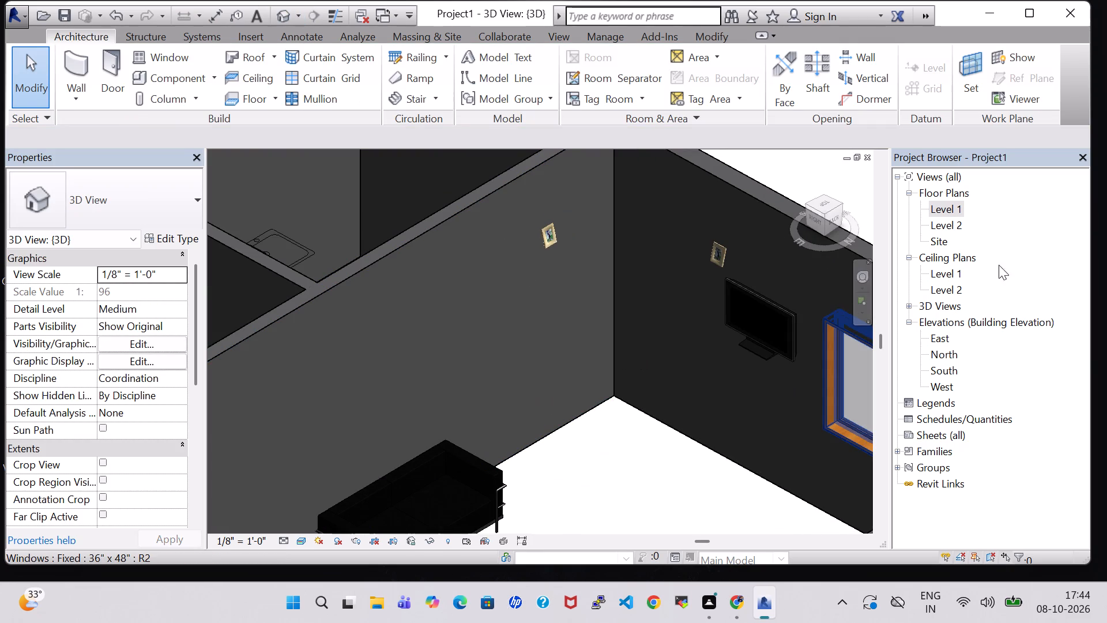
left_click(724, 253)
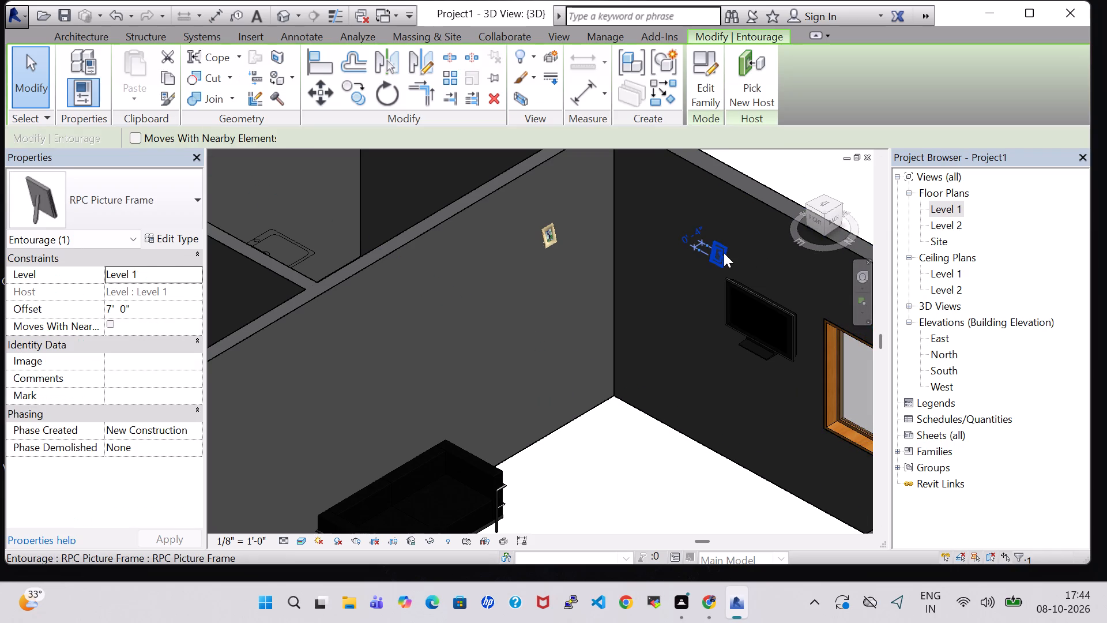
key("Left")
key("Left")
key("Left")
key("Left")
key("Left")
key("Left")
key("Left")
key("Left")
key("Left")
key("Left")
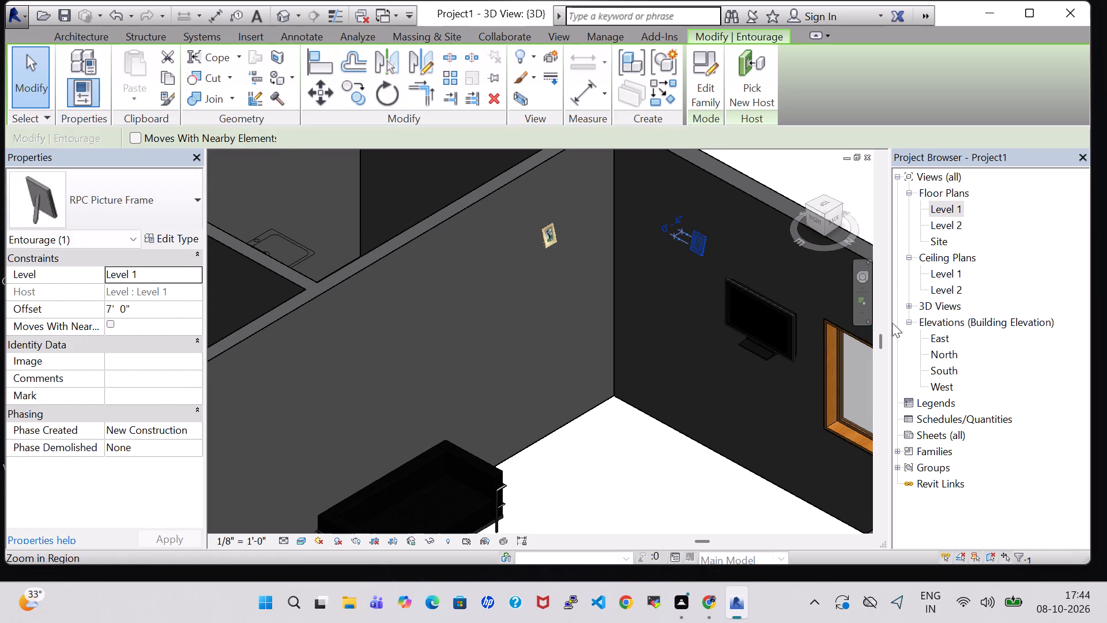
From the Level 1 floor plan, load the TV Stand family from the US Imperial Furniture library for component placement.
middle_click_drag(683, 500, 771, 423)
middle_click_drag(771, 423, 820, 354)
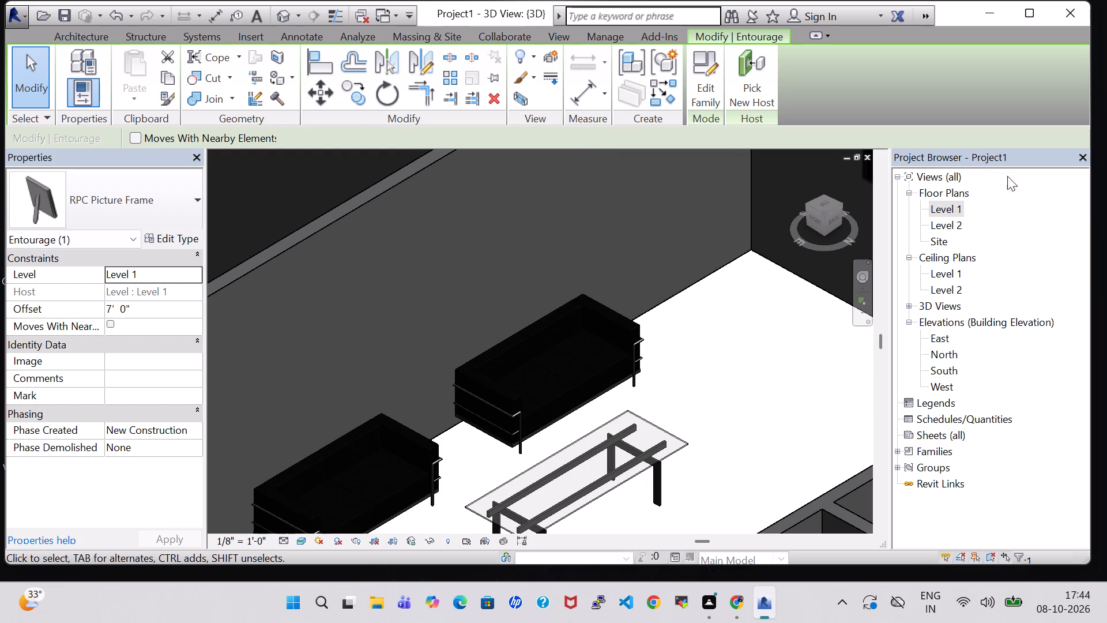
double_click(958, 213)
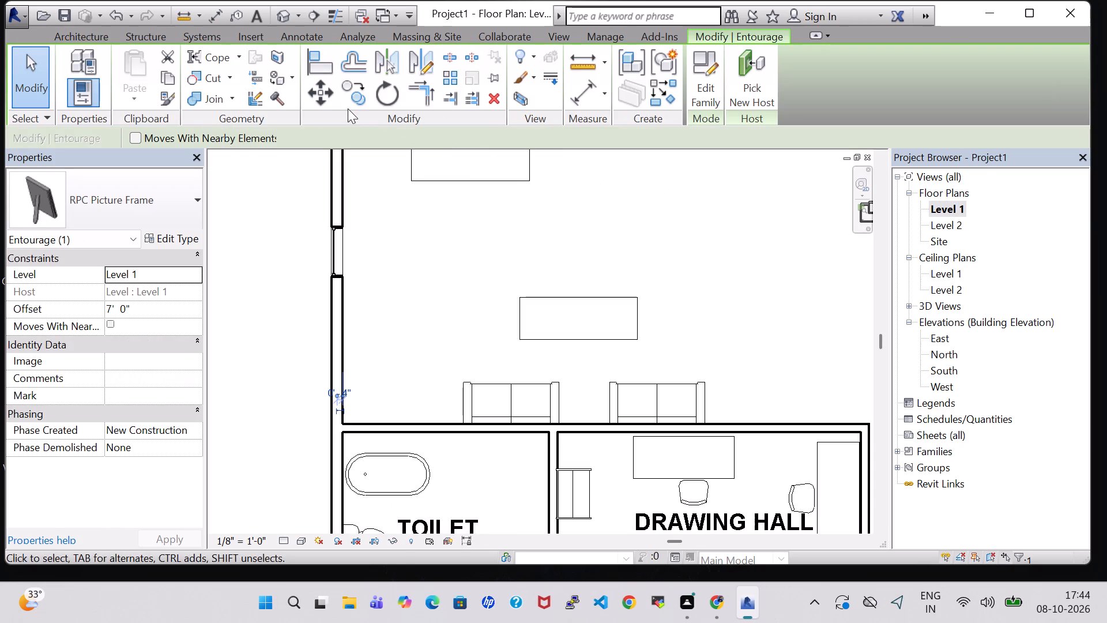
left_click(84, 32)
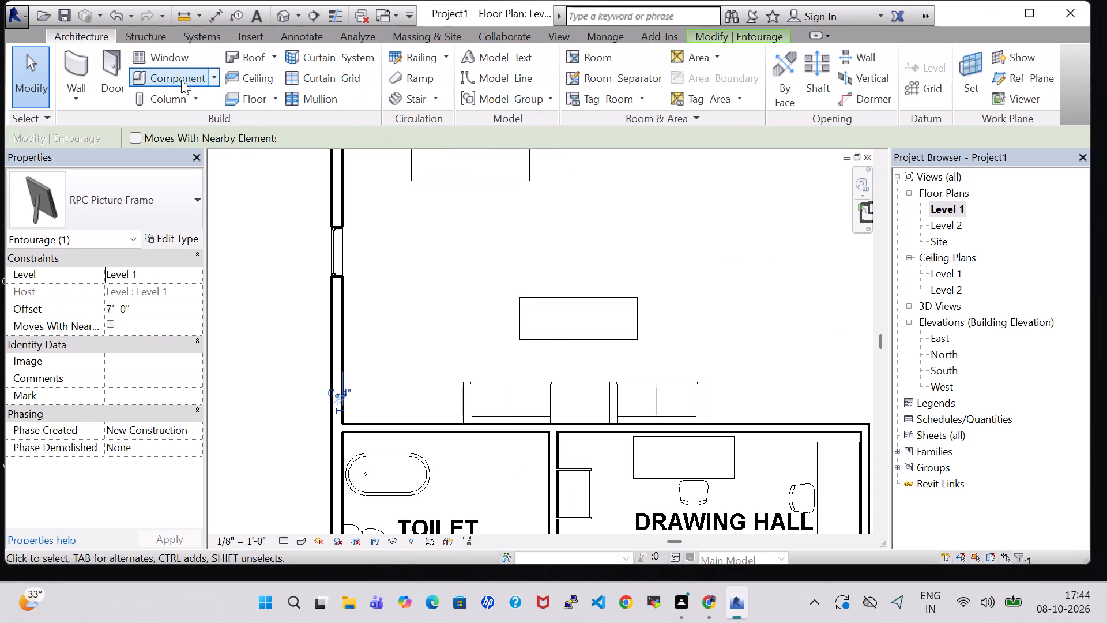
left_click(181, 80)
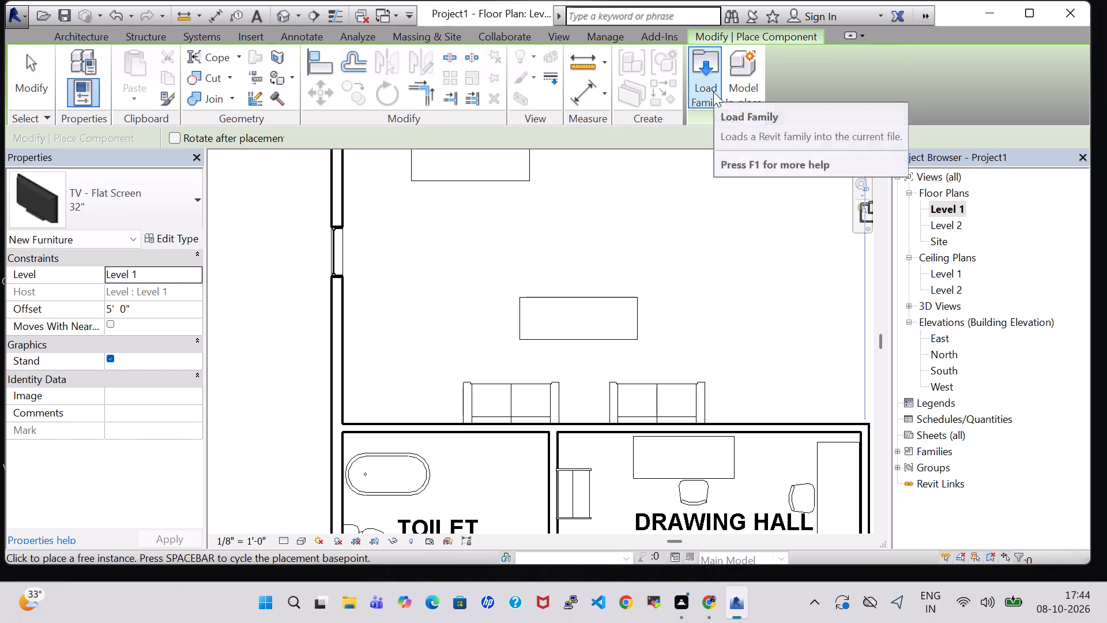
left_click(713, 92)
scroll(557, 305, "down", 1)
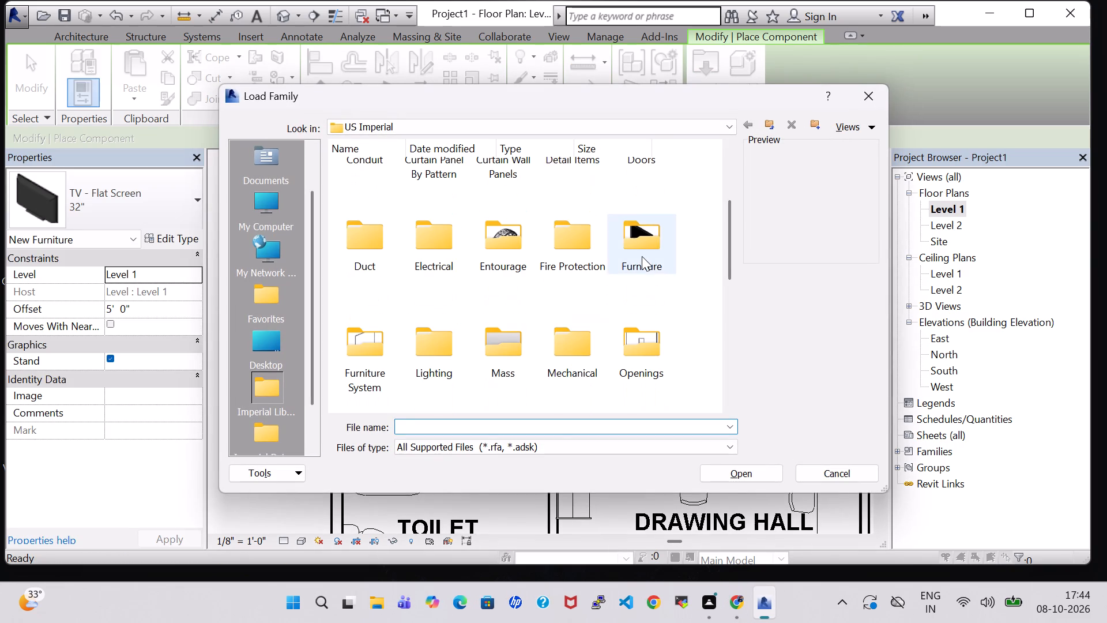
triple_click(642, 256)
left_click(642, 256)
left_click(460, 284)
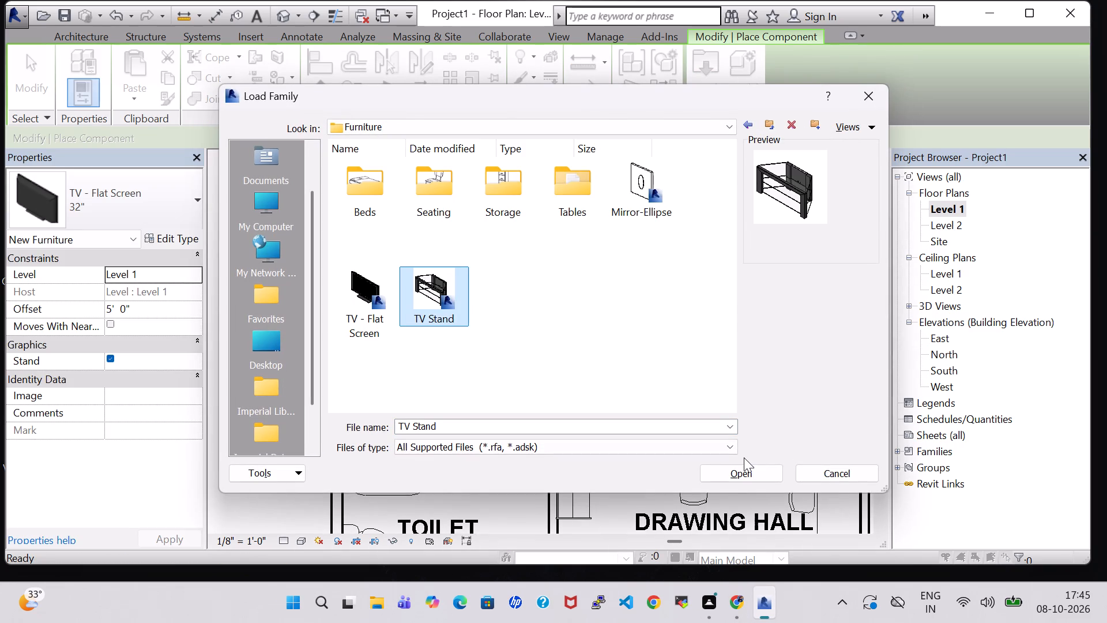
left_click(747, 472)
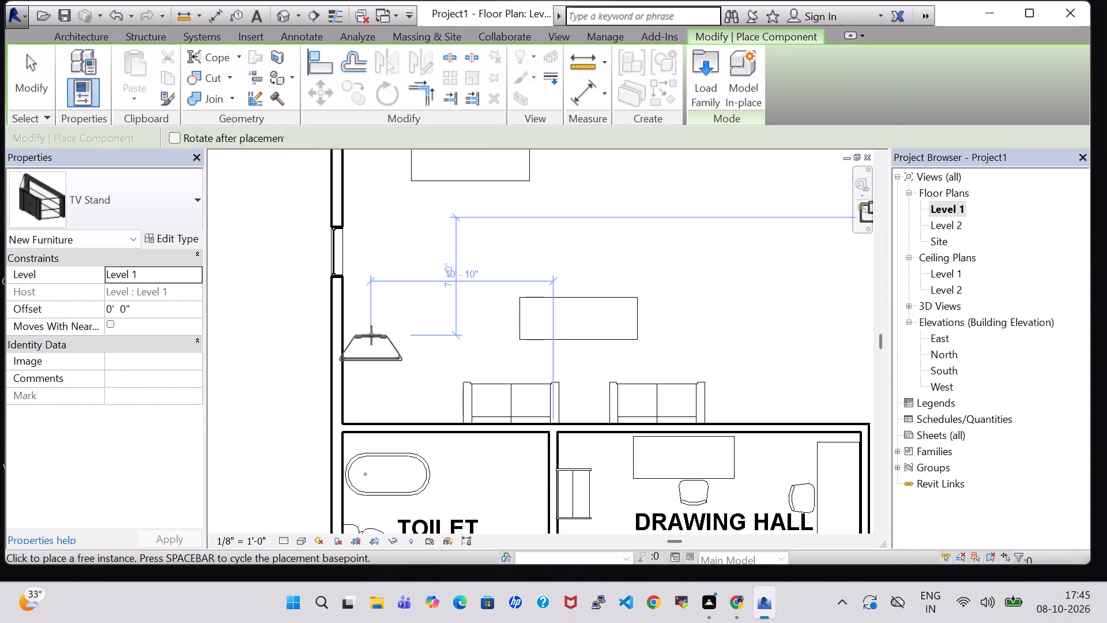
Place the TV Stand against the outer wall just below the window in plan, rotated to face the sofa room.
key("Escape")
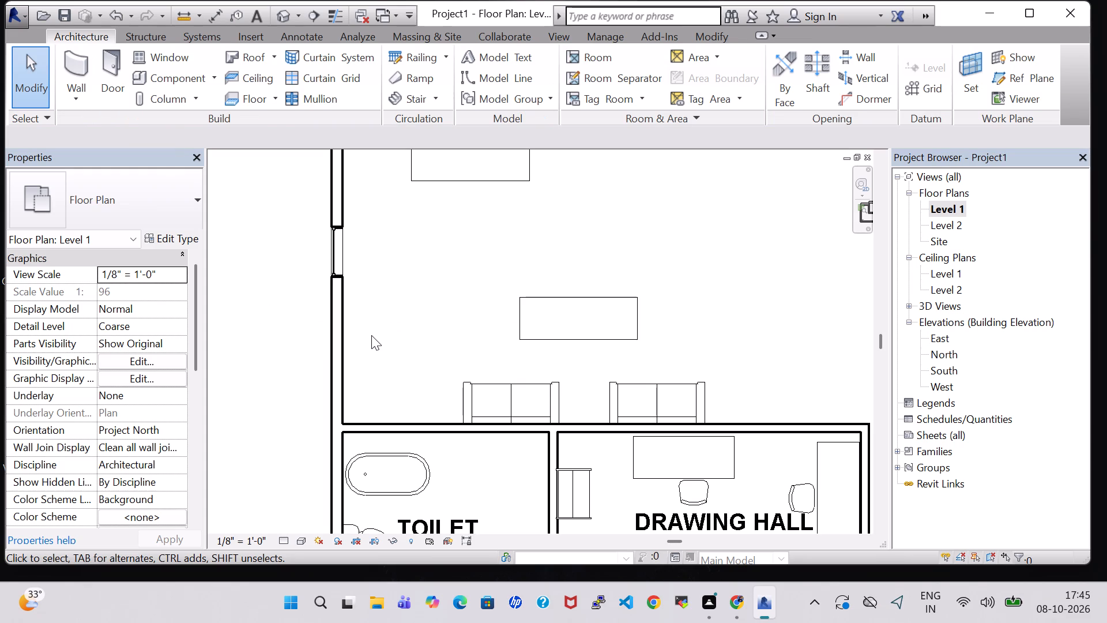
left_click(163, 88)
left_click(165, 72)
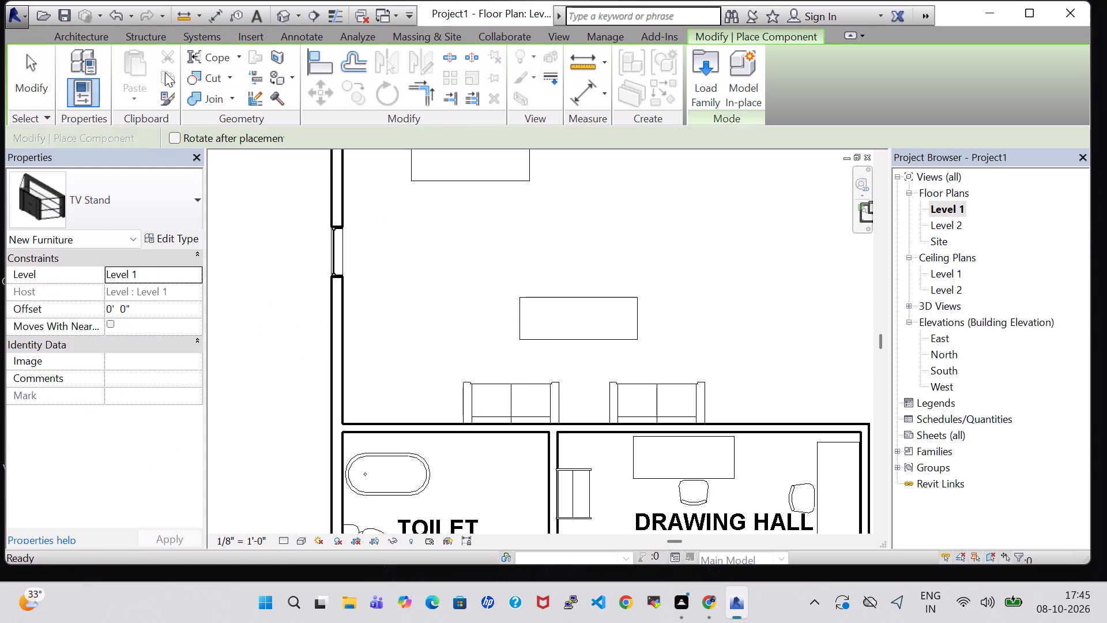
key("space")
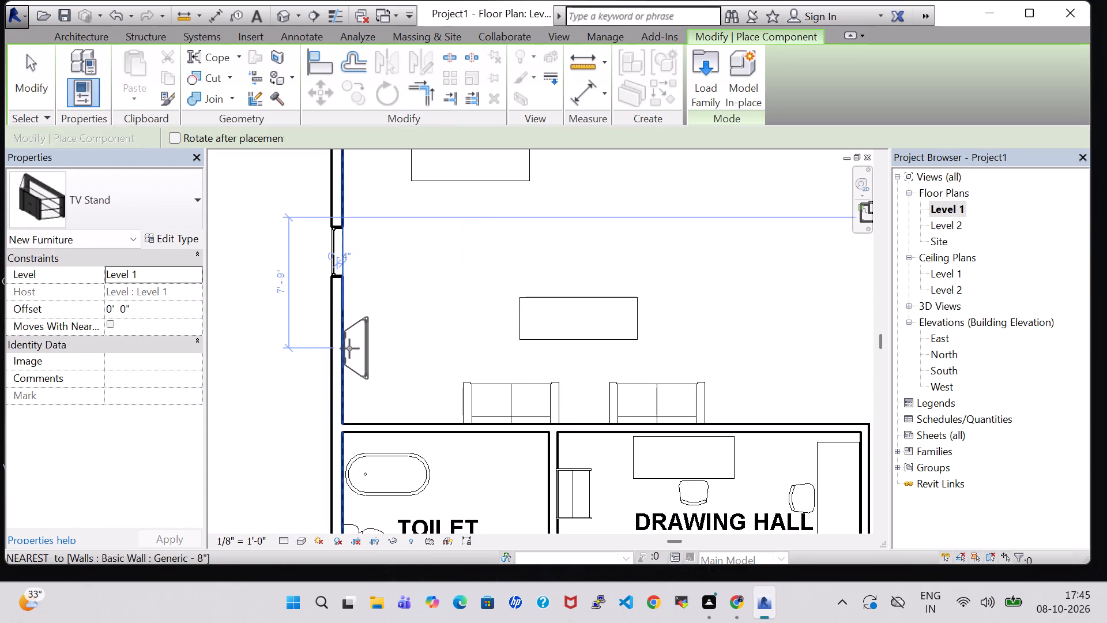
left_click(349, 348)
key("Escape")
key("Escape")
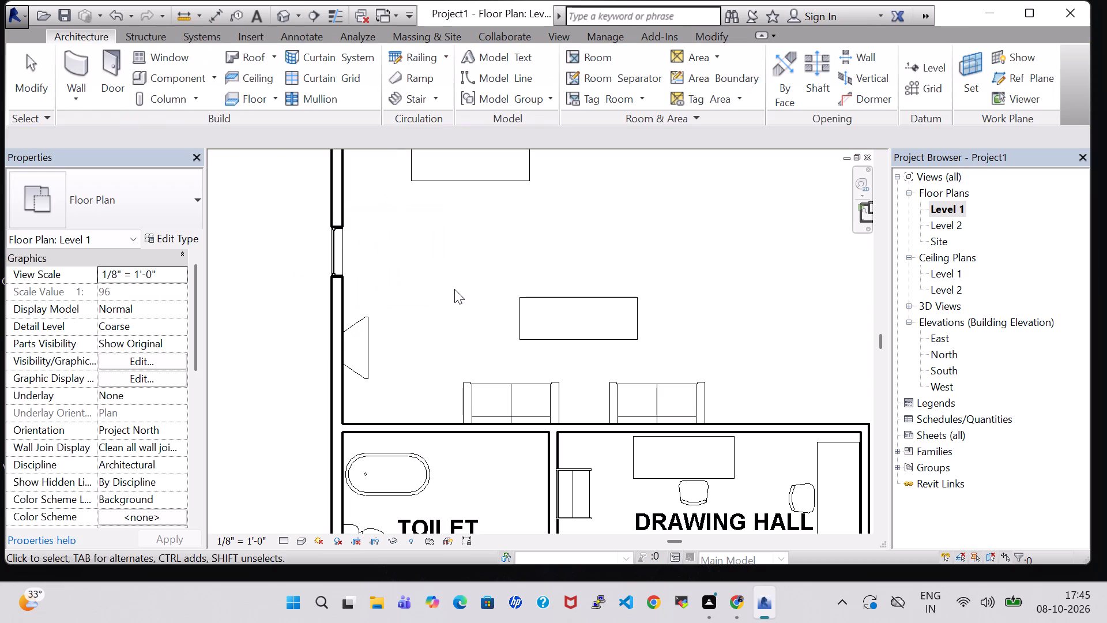
In the 3D view, nudge the TV stand along the outer wall toward the window.
left_click(274, 18)
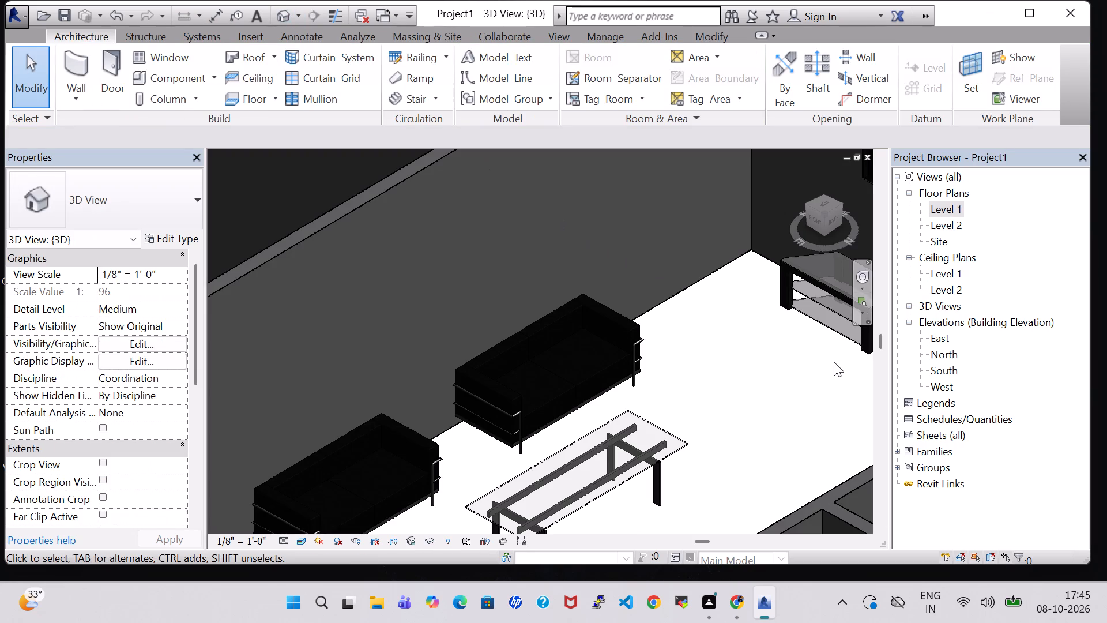
middle_click(795, 368)
middle_click_drag(799, 367, 619, 396)
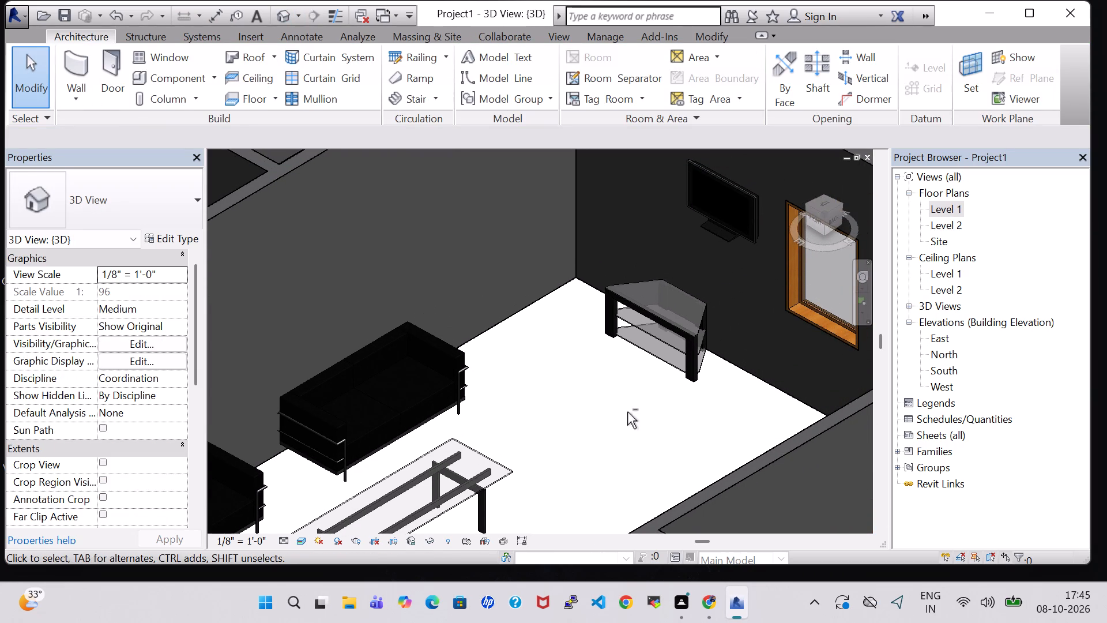
middle_click_drag(627, 412, 676, 344, "shift")
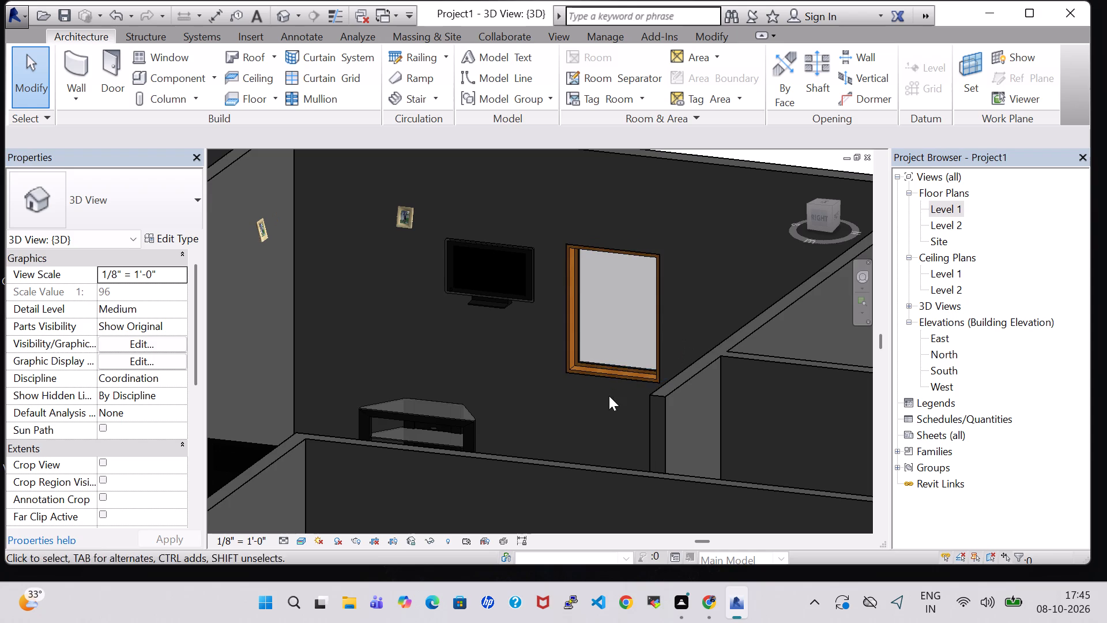
middle_click_drag(609, 396, 614, 446)
middle_click_drag(572, 239, 567, 311, "shift")
left_click(485, 265)
key("Right")
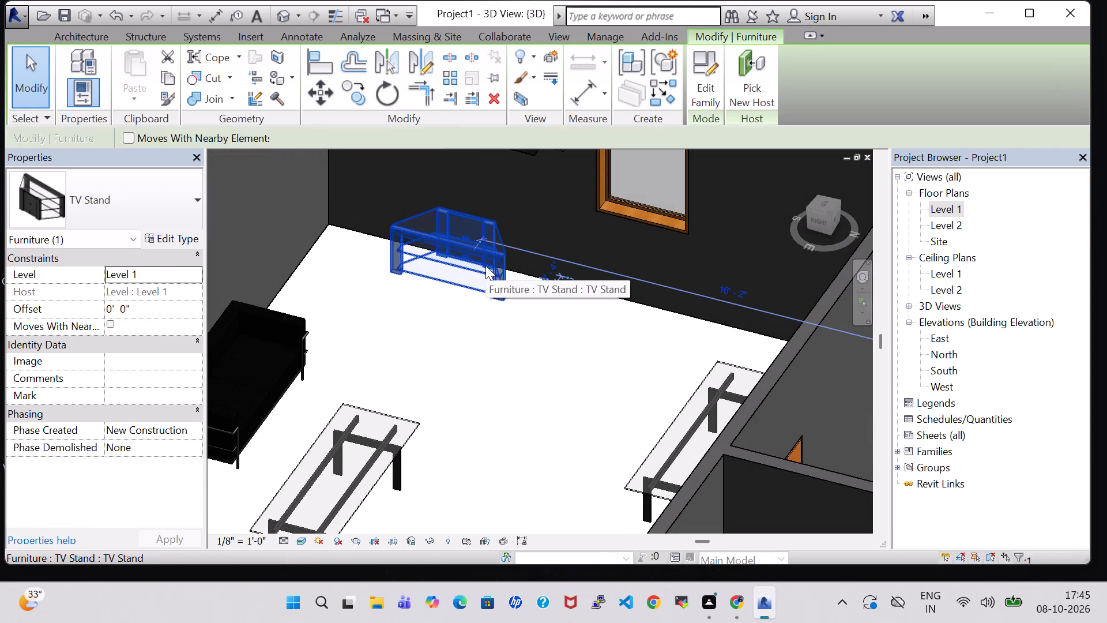
key("Right")
key("Right")
key("Right")
key("Right")
key("Right")
key("Right")
key("Right")
key("Right")
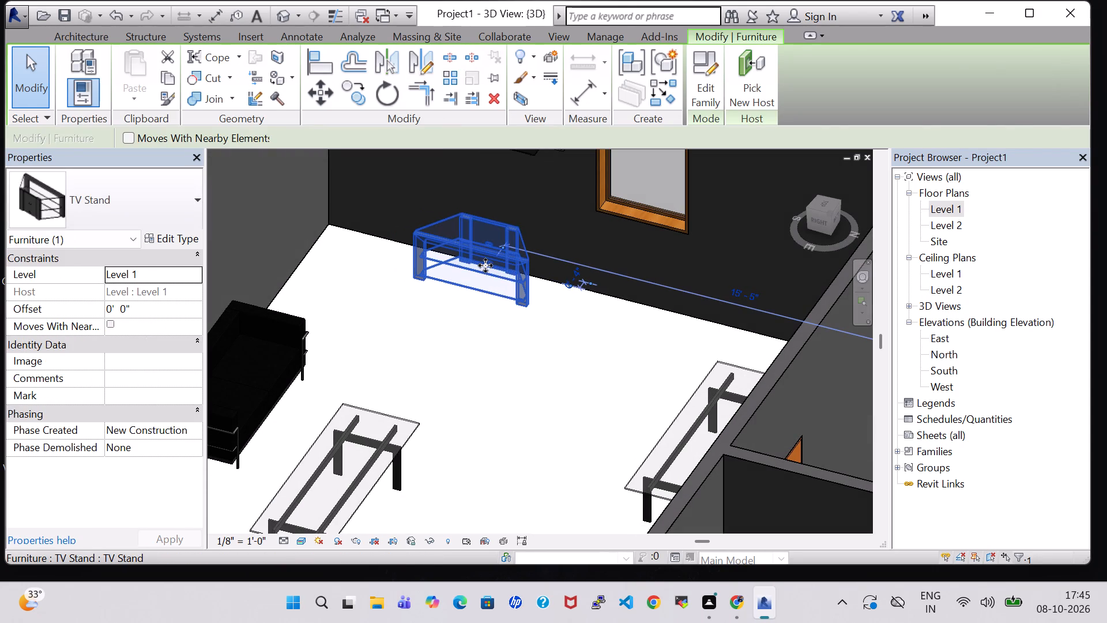
left_click(517, 363)
Nudge the wall-mounted flat screen TV along the outer wall, away from the window.
middle_click_drag(535, 370, 567, 320, "shift")
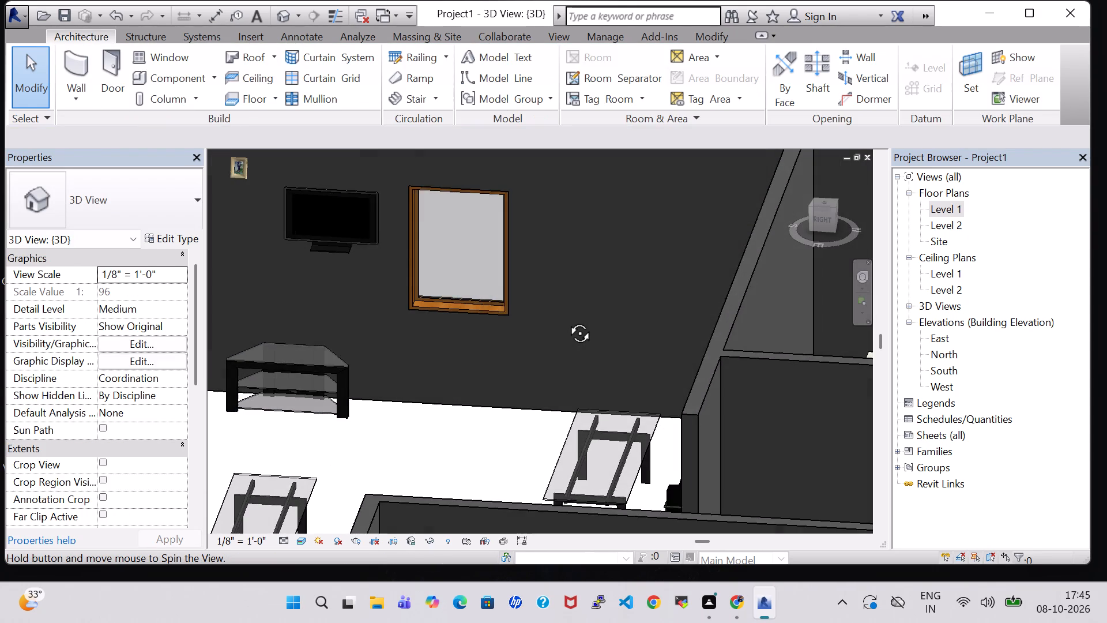
middle_click_drag(567, 320, 578, 320, "shift")
left_click(281, 239)
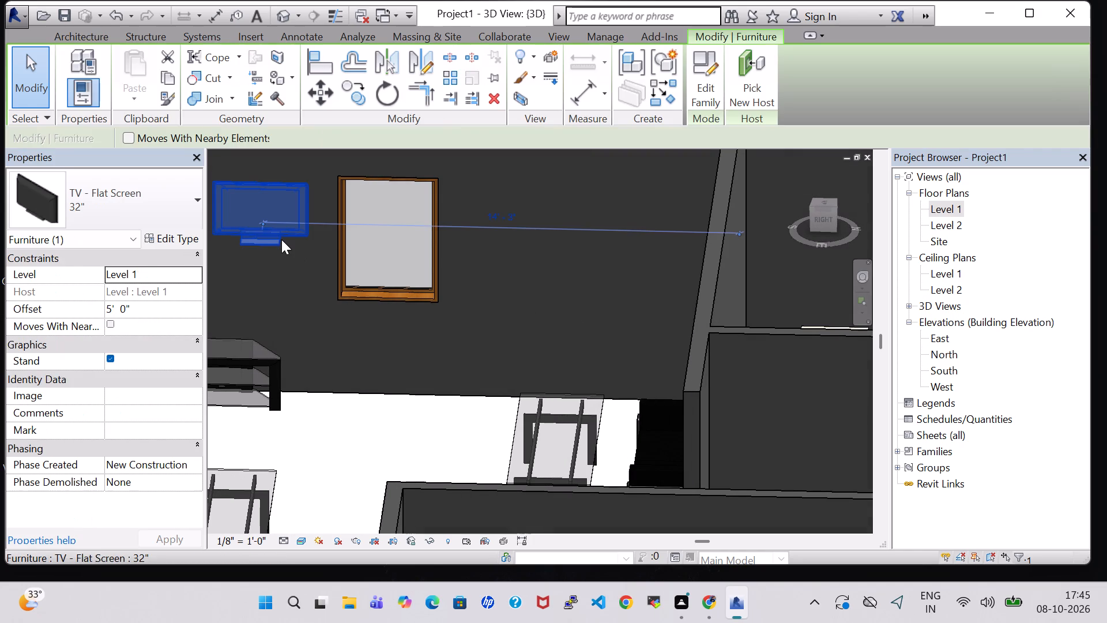
key("Left")
key("Left")
key("Left")
key("Left")
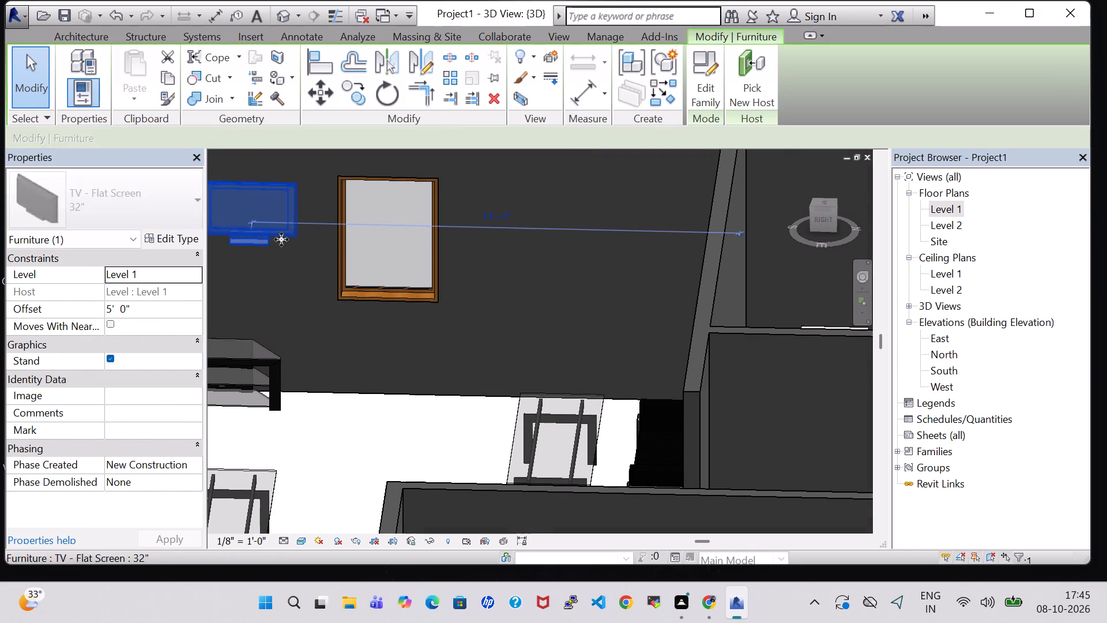
key("Left")
key("Left")
left_click_drag(379, 432, 414, 430)
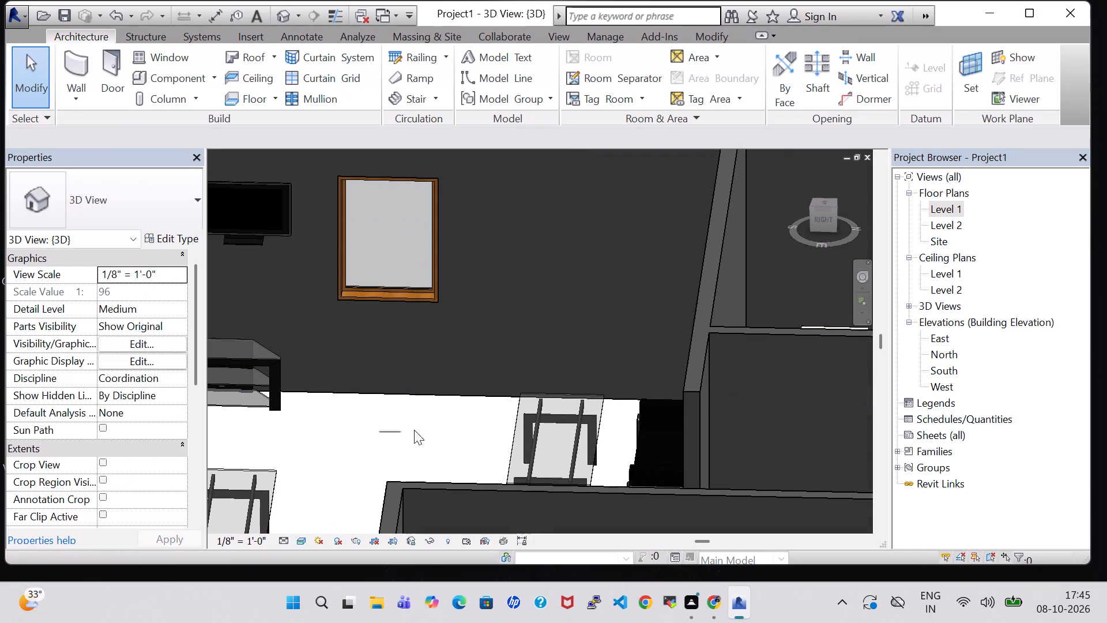
left_click_drag(414, 430, 502, 432)
Delete the picture frame beside the TV on the outer wall.
middle_click_drag(375, 471, 381, 472, "shift")
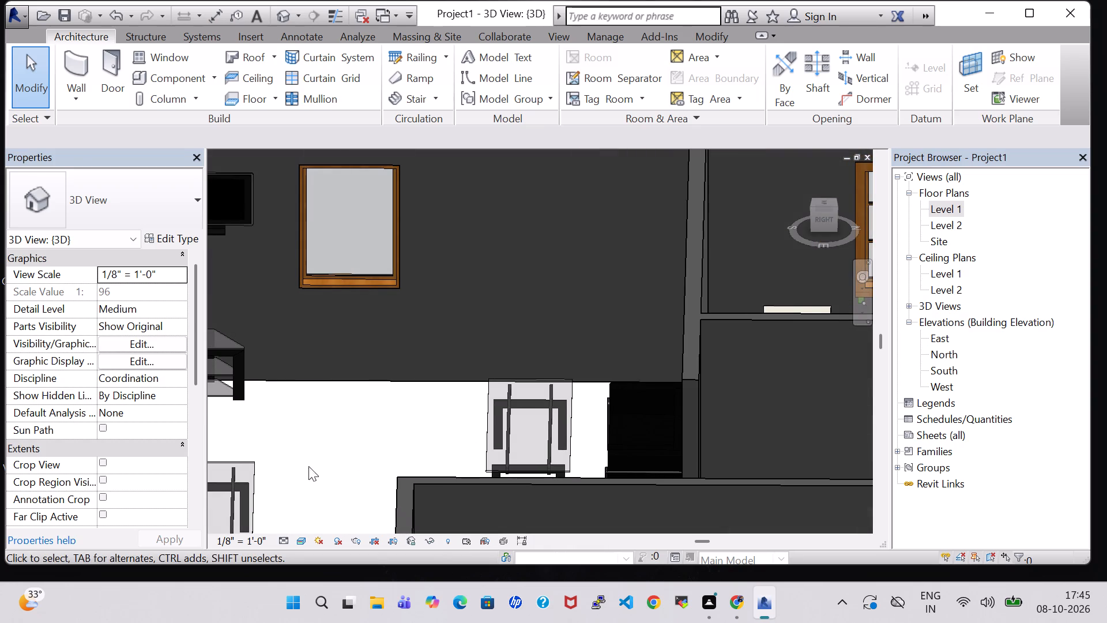
middle_click_drag(305, 465, 620, 456)
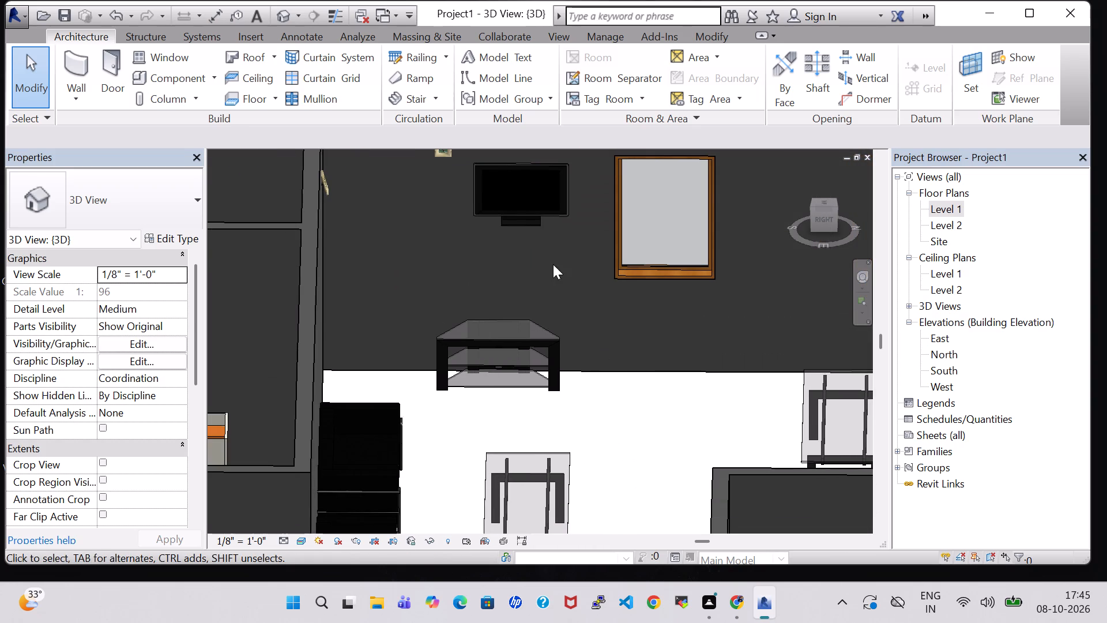
left_click(454, 162)
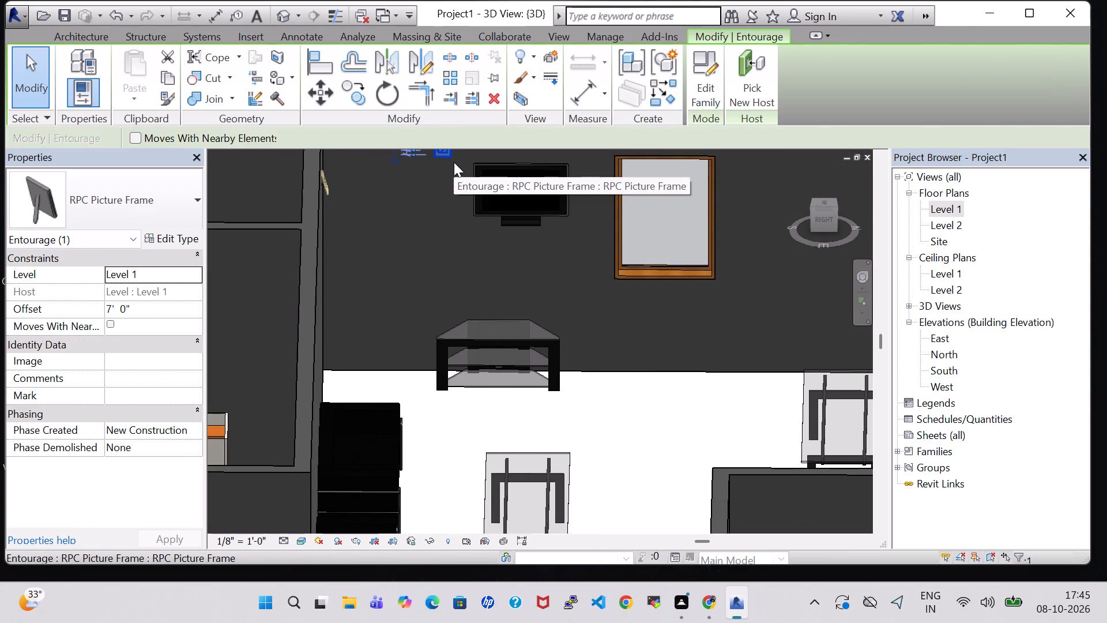
key("Delete")
Nudge the flat screen TV farther from the window so it sits centred above the TV stand.
left_click(502, 186)
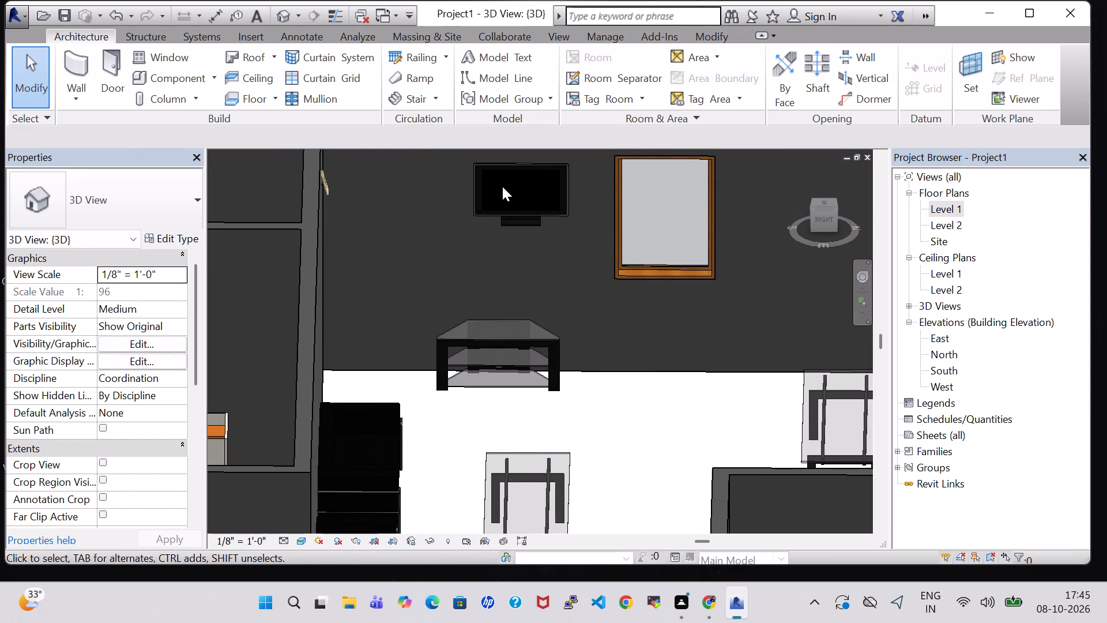
left_click(511, 209)
key("Left")
key("Left")
key("Left")
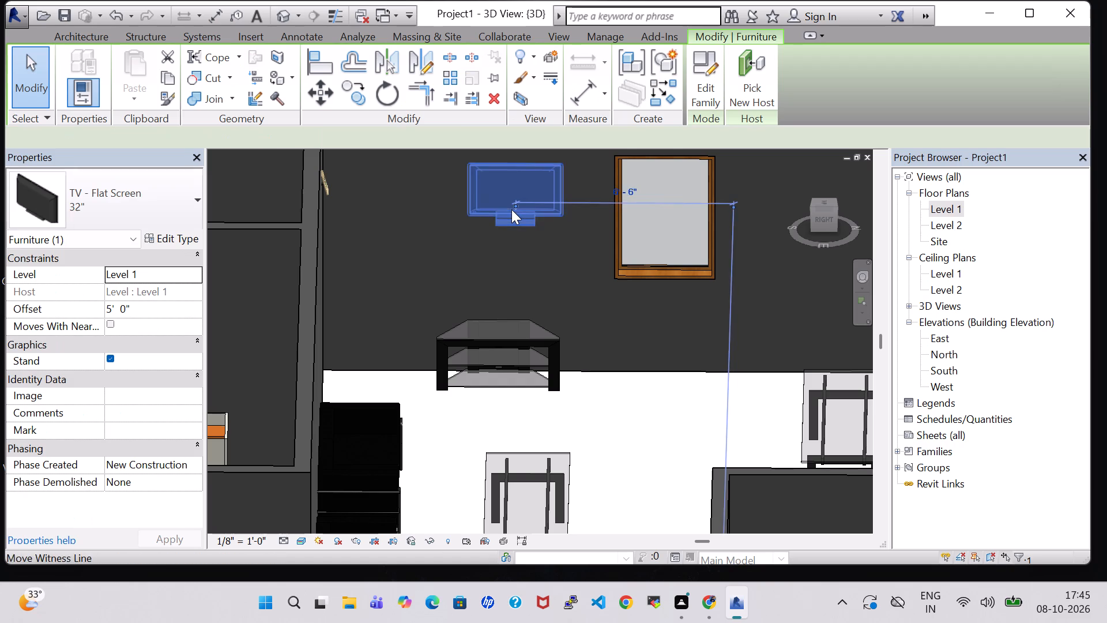
key("Left")
key("Left")
key("Left")
key("Left")
key("Left")
key("Left")
key("Left")
key("Left")
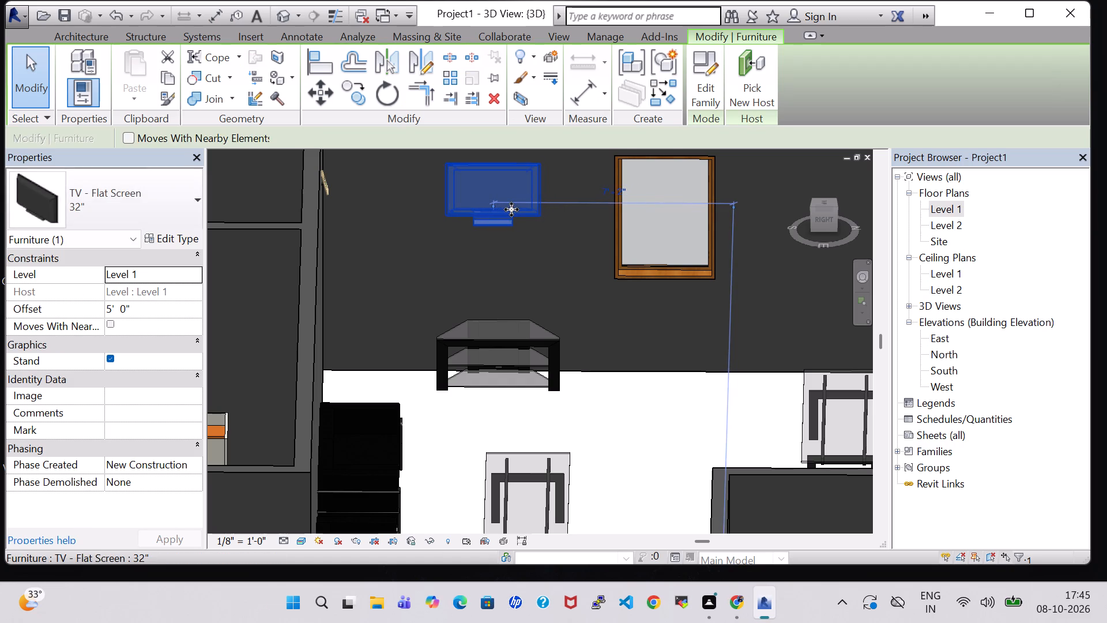
left_click(637, 449)
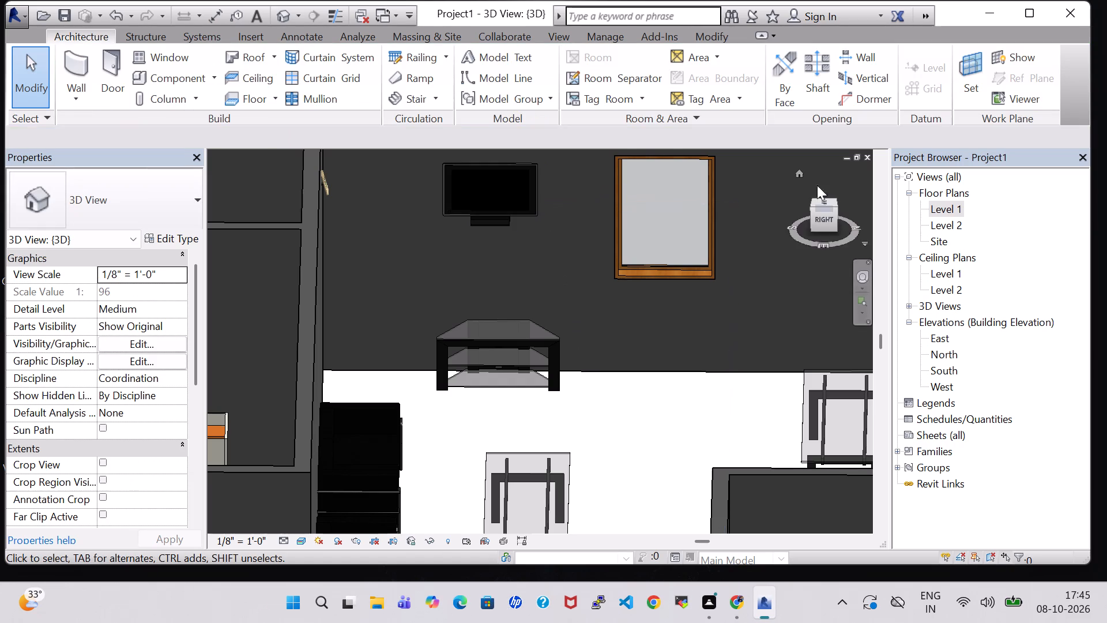
Open the Level 1 floor plan and review the rooms around the living area, stair and lift.
double_click(950, 213)
scroll(688, 279, "down", 3)
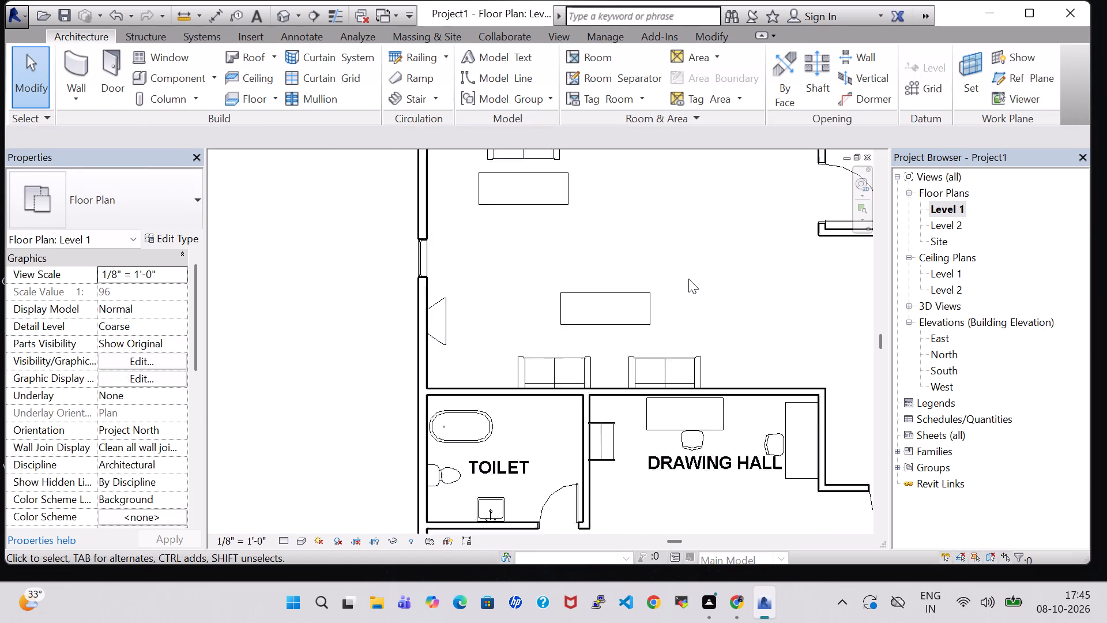
scroll(688, 279, "down", 1)
middle_click_drag(688, 279, 647, 280)
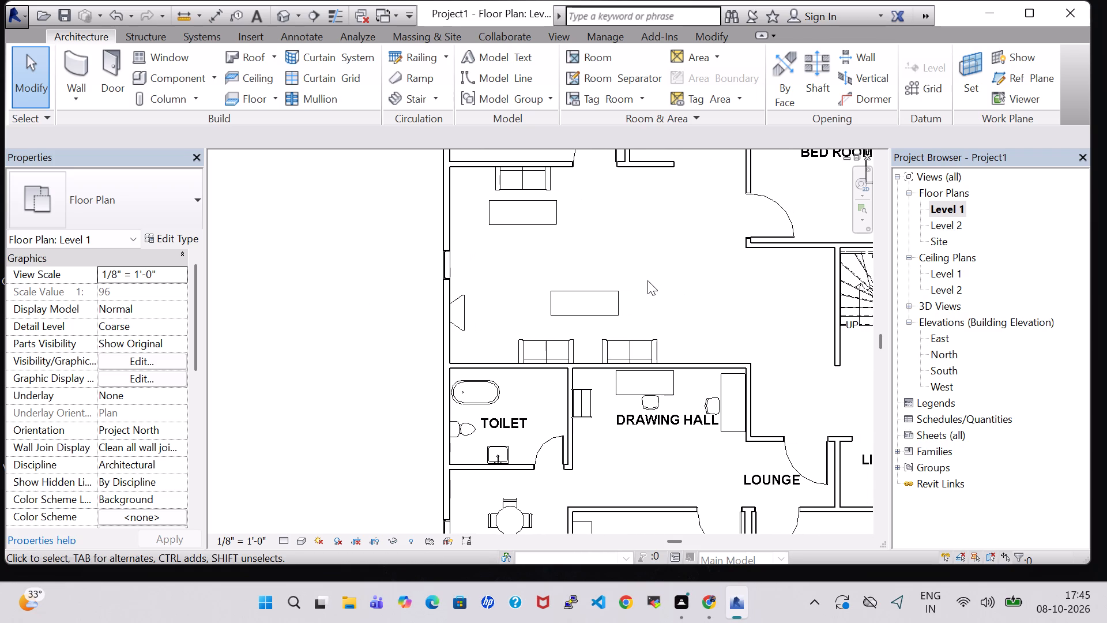
scroll(647, 280, "down", 1)
middle_click_drag(647, 280, 574, 244)
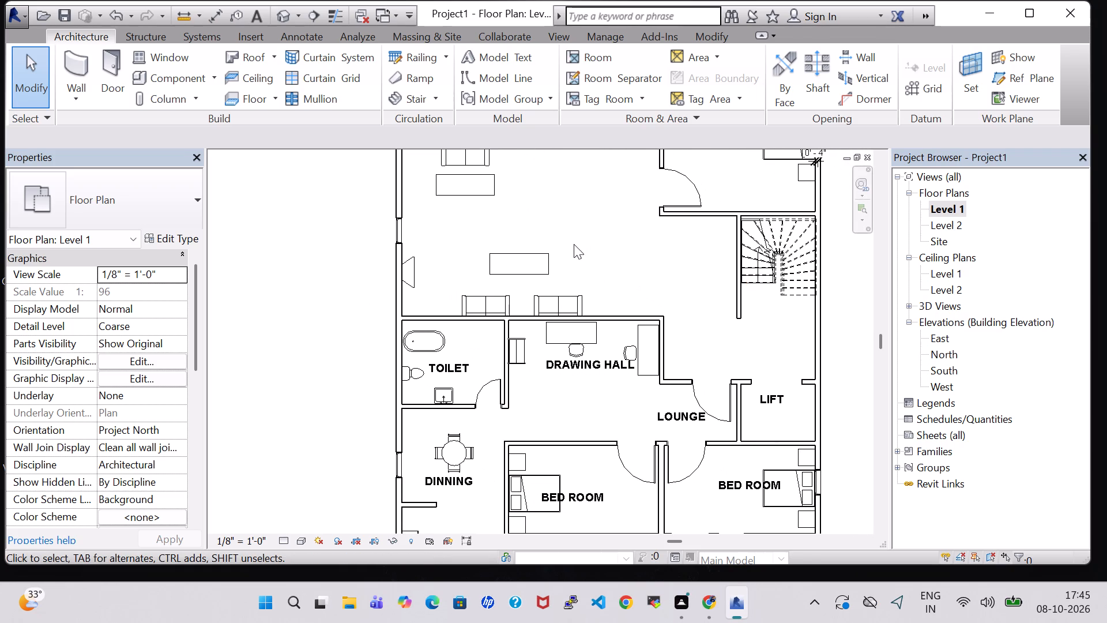
middle_click_drag(828, 393, 752, 358)
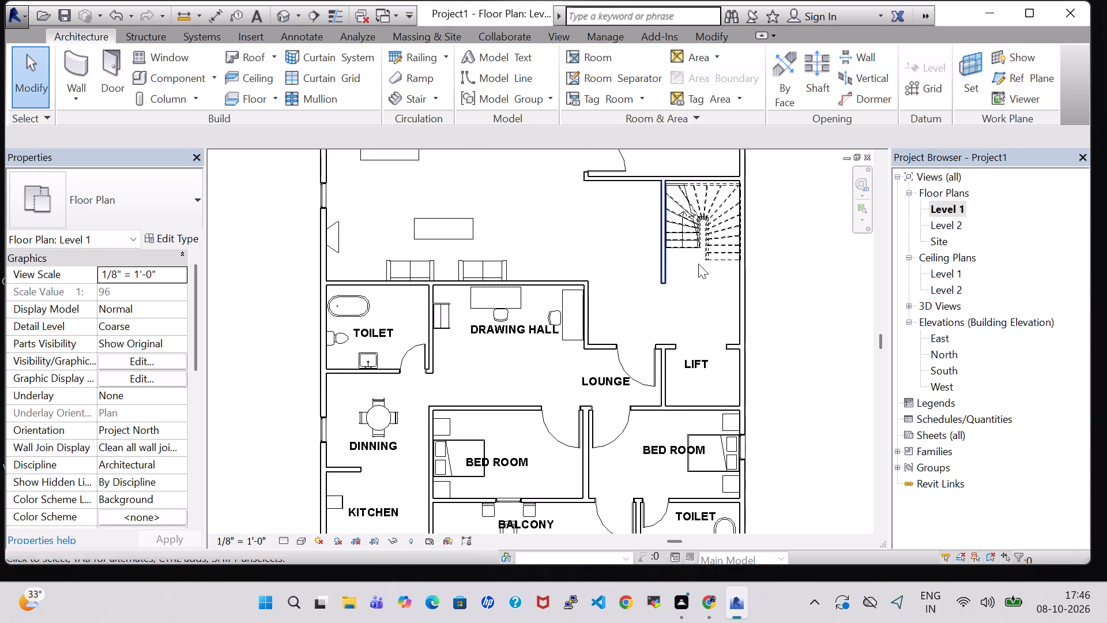
middle_click(770, 288)
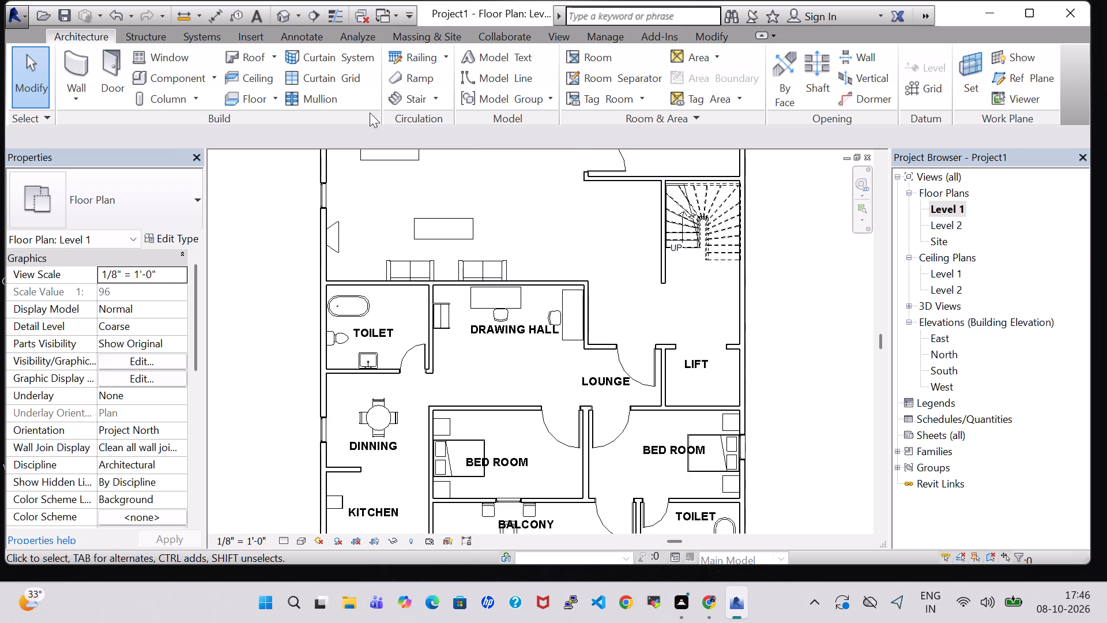
Start placing a component and browse the US Imperial family library's Detail Items, Titleblocks and Planting folders.
left_click(169, 79)
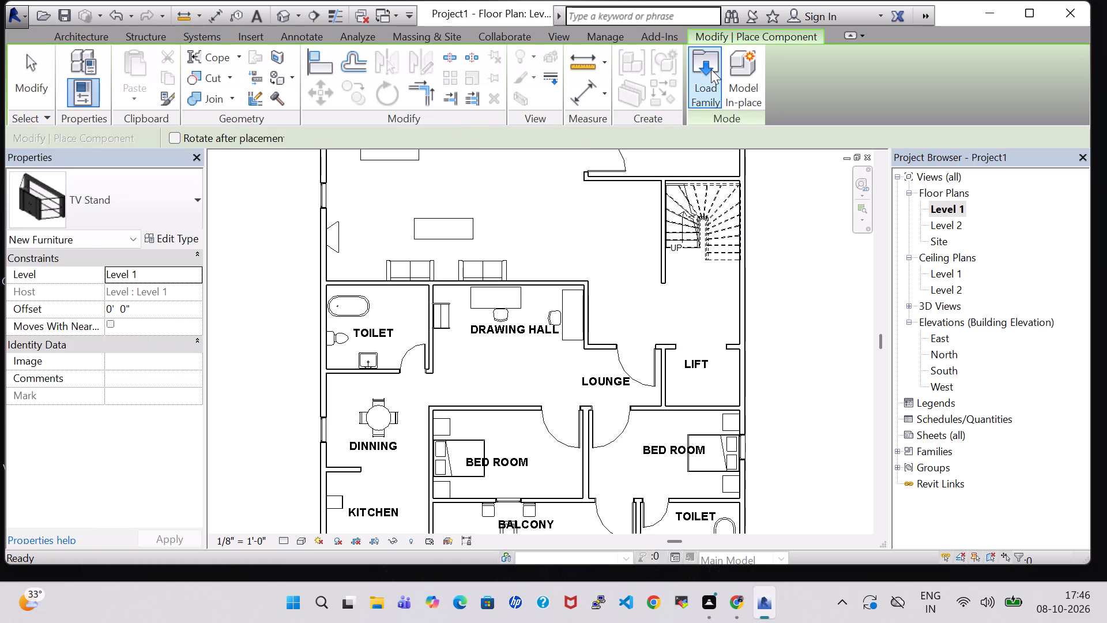
left_click(711, 69)
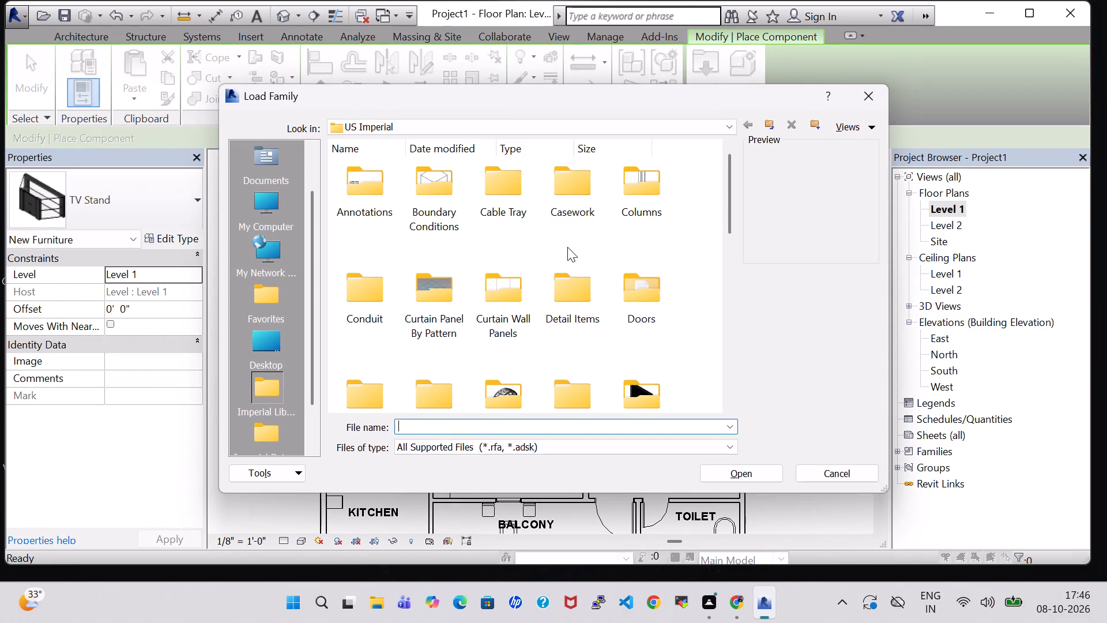
scroll(610, 281, "down", 1)
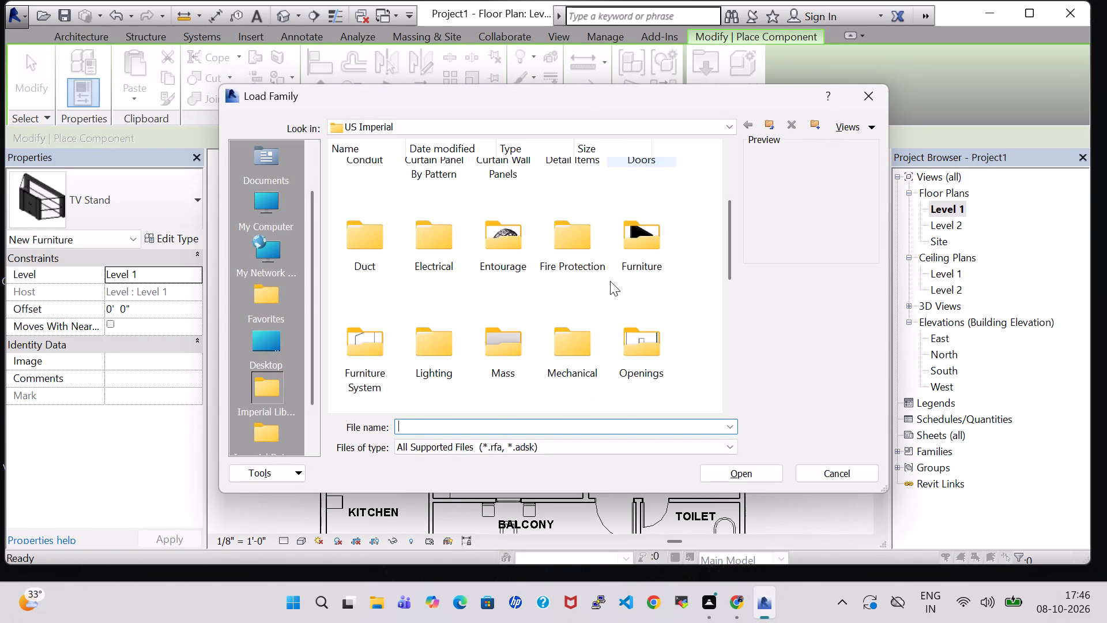
scroll(601, 275, "up", 2)
double_click(577, 295)
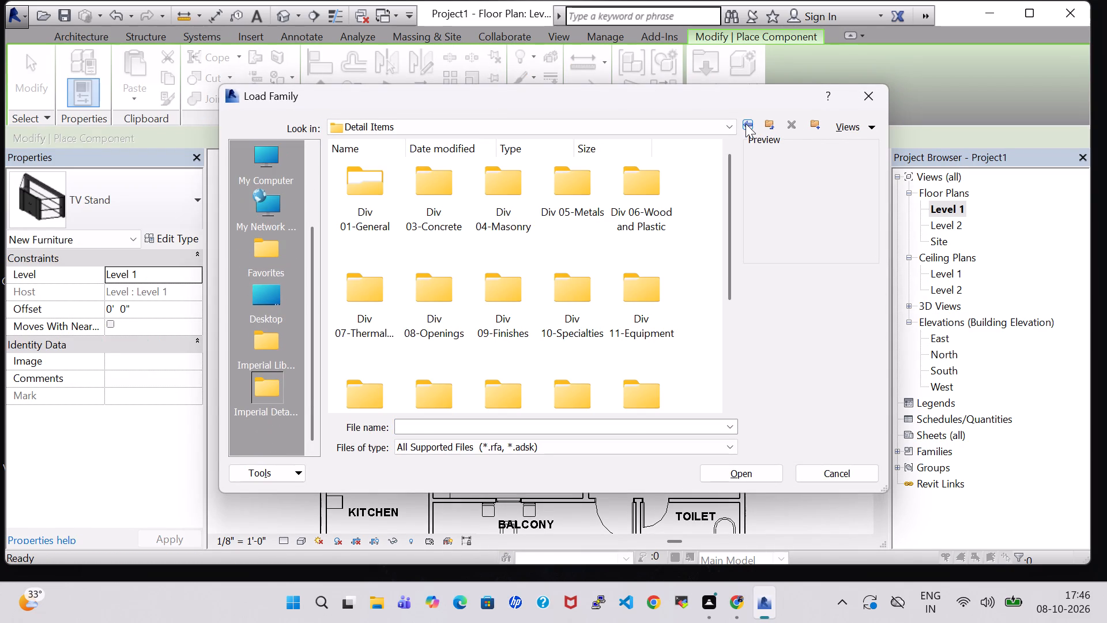
left_click(745, 123)
scroll(397, 366, "down", 4)
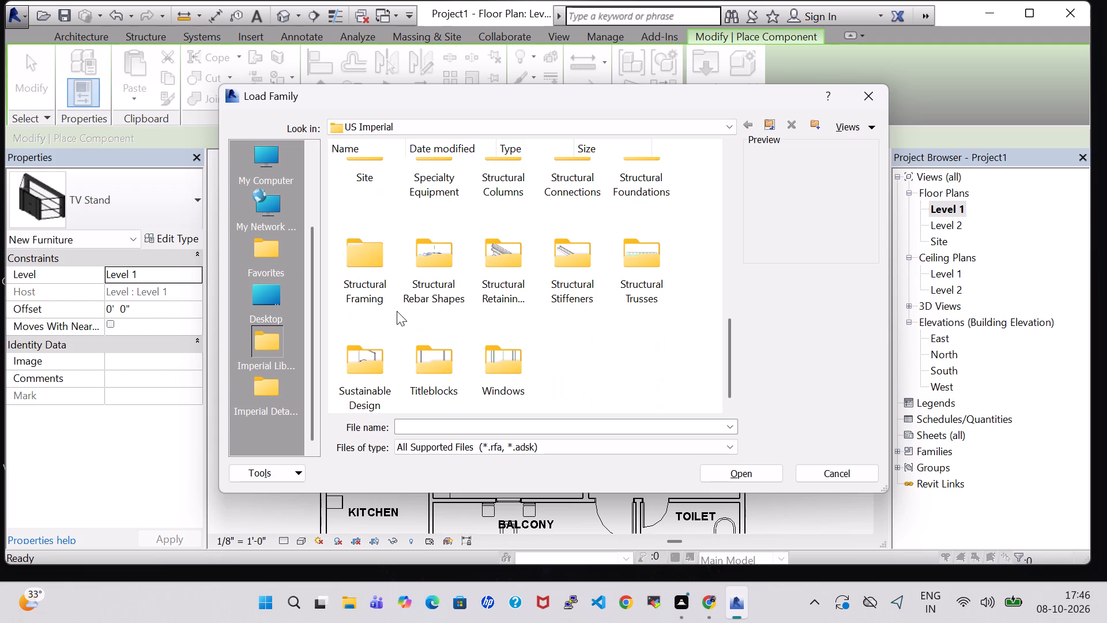
double_click(442, 352)
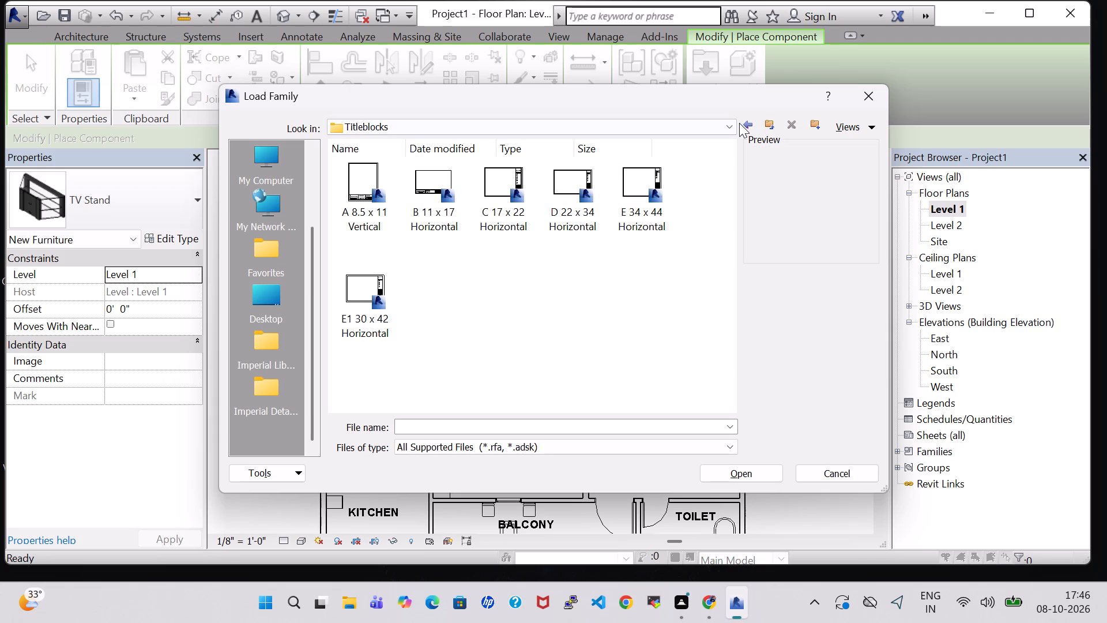
left_click(744, 121)
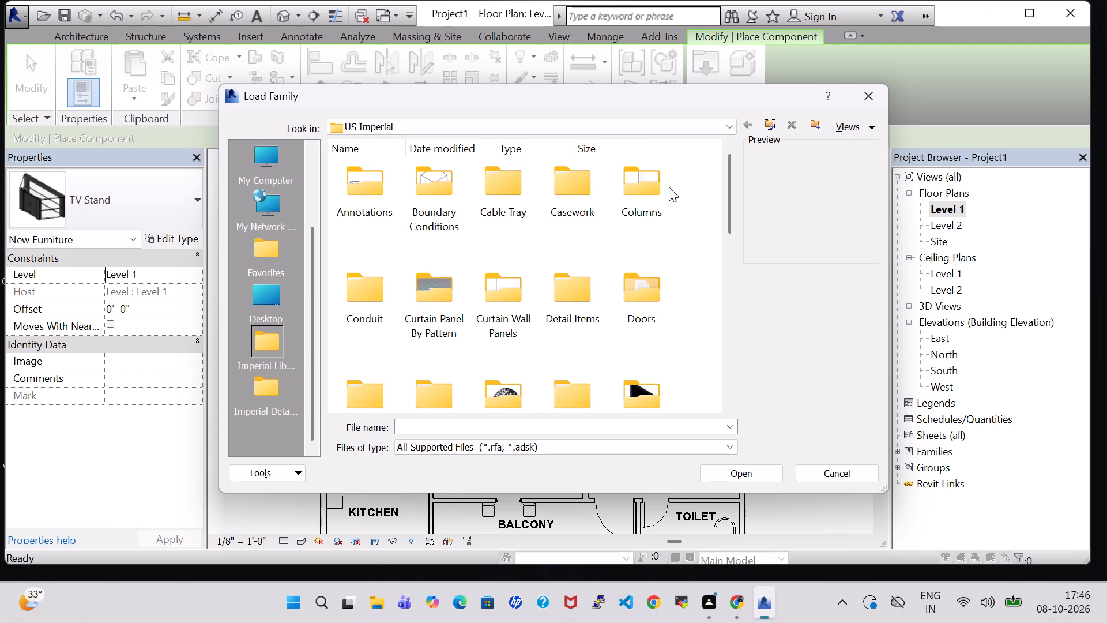
scroll(423, 210, "down", 2)
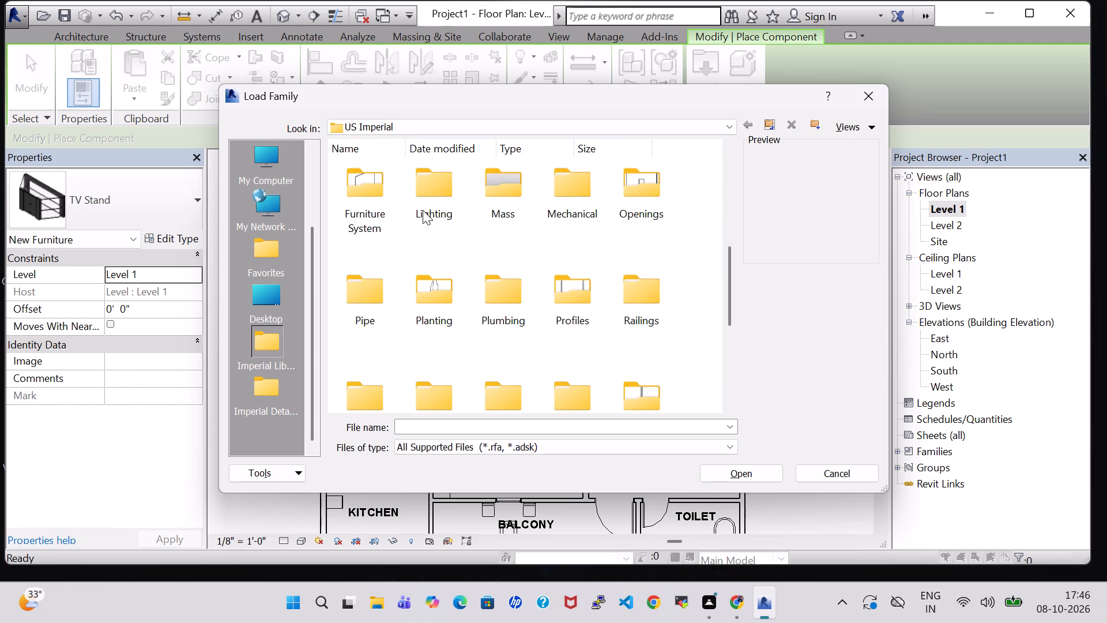
double_click(430, 294)
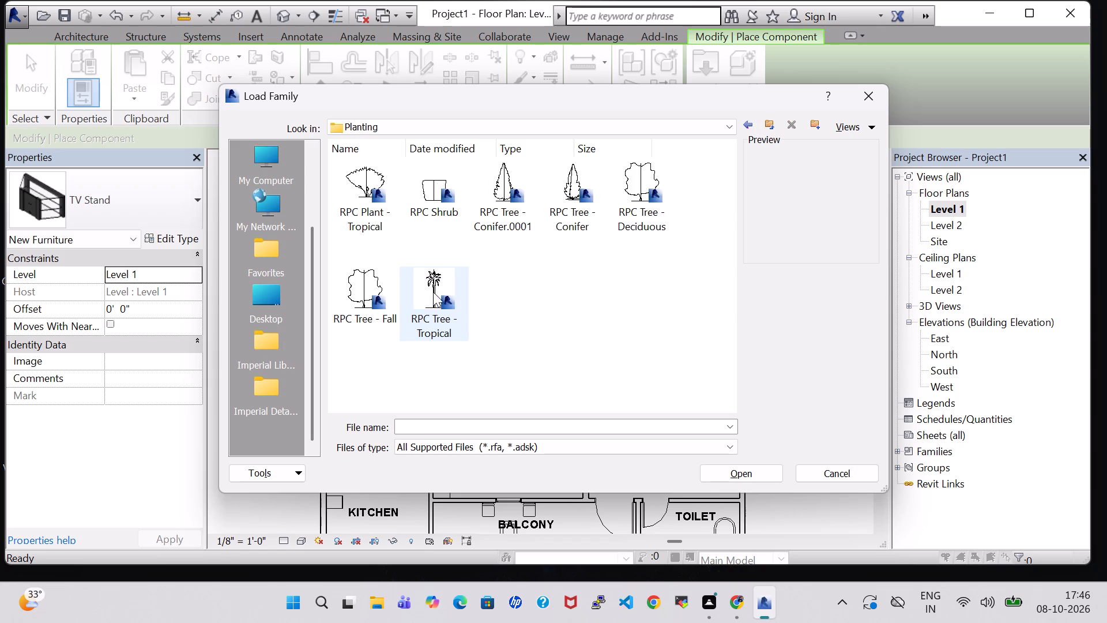
left_click(752, 127)
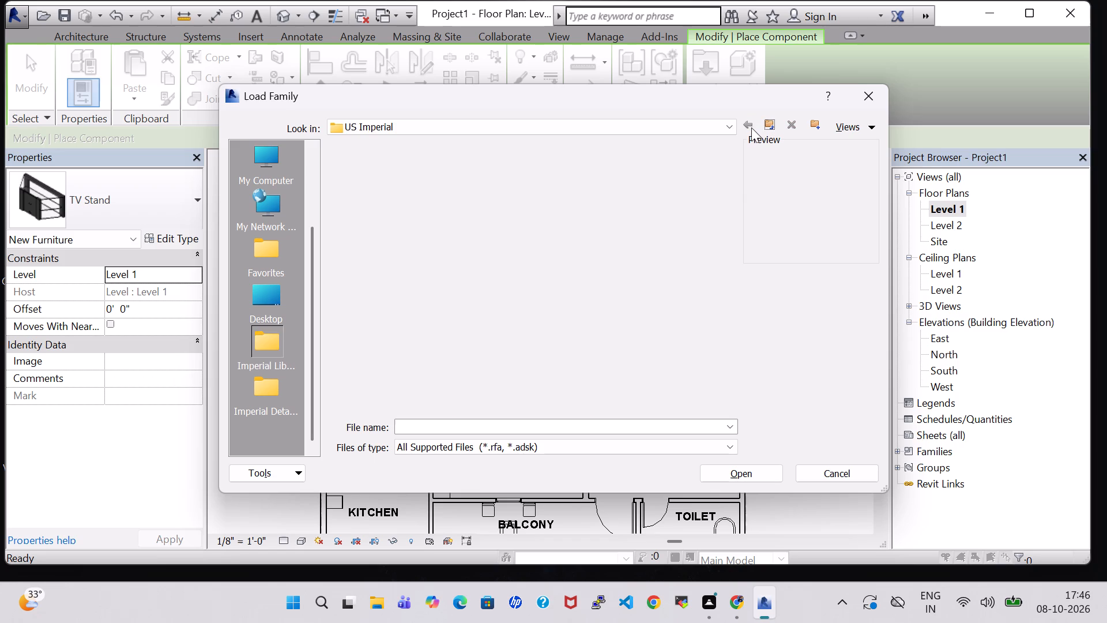
Browse the Entourage, Furniture System and Specialty Equipment family folders, including Classroom-Library, and leave component placement without loading a family.
scroll(435, 350, "down", 1)
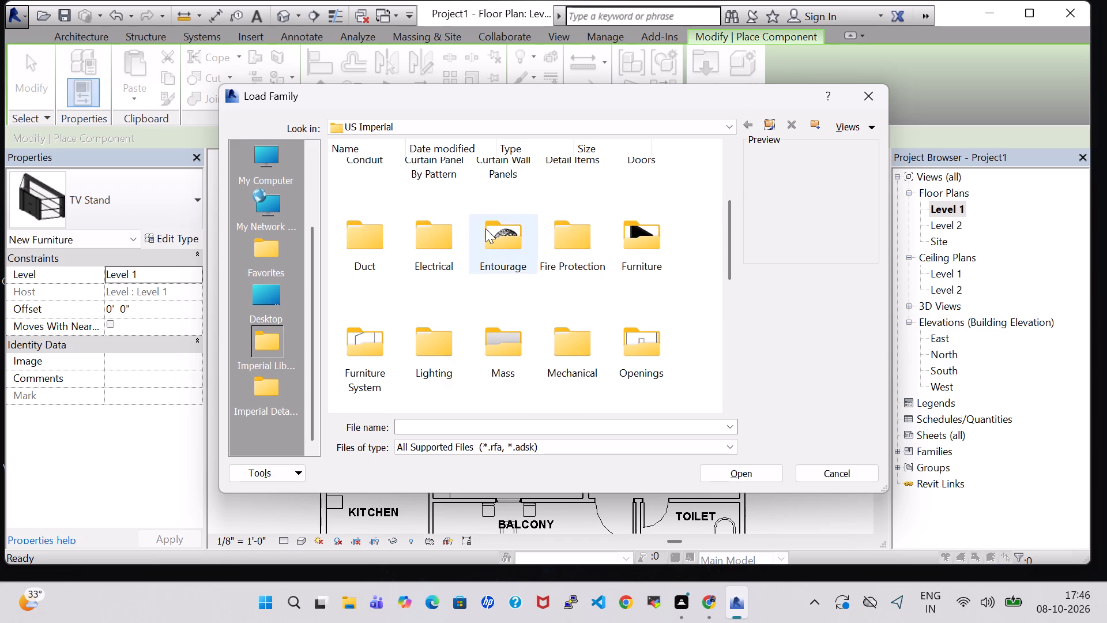
double_click(485, 228)
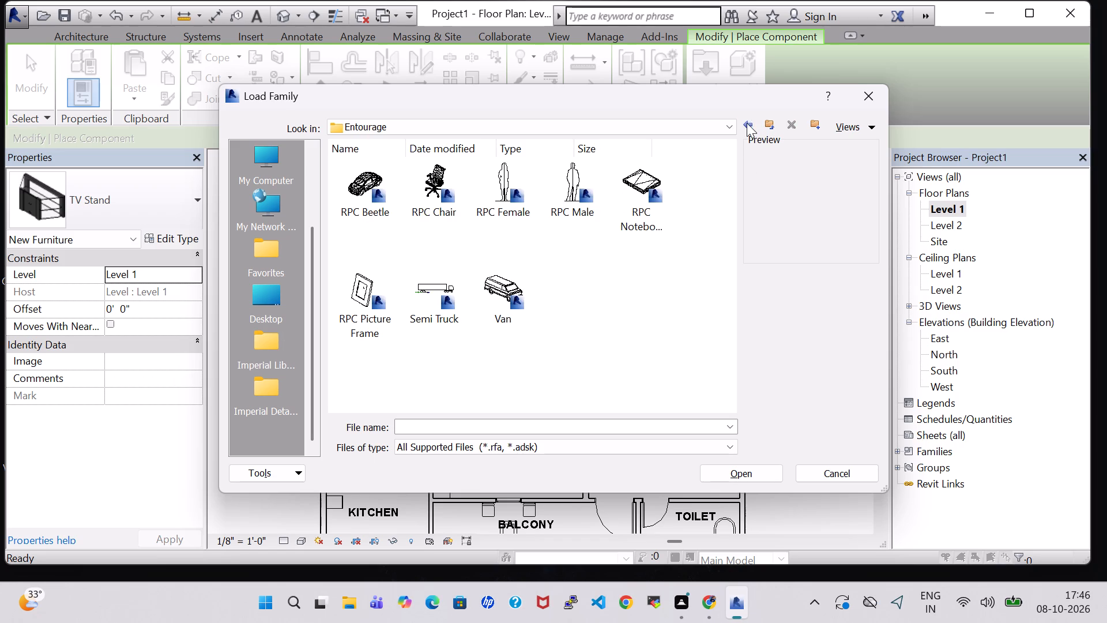
left_click(747, 123)
scroll(518, 289, "down", 1)
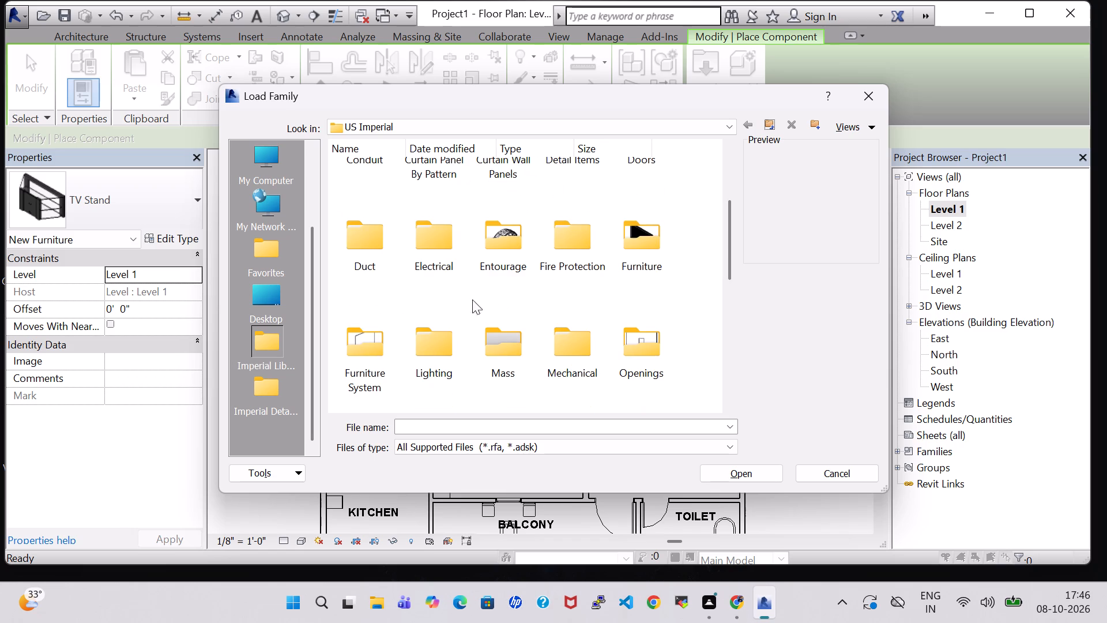
double_click(390, 331)
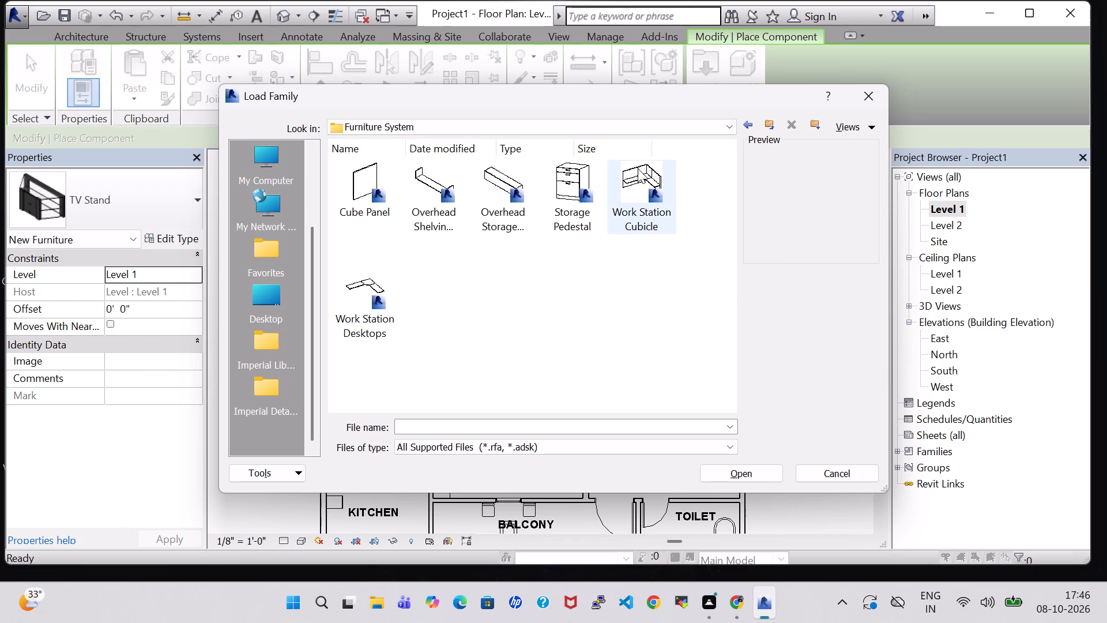
left_click(748, 125)
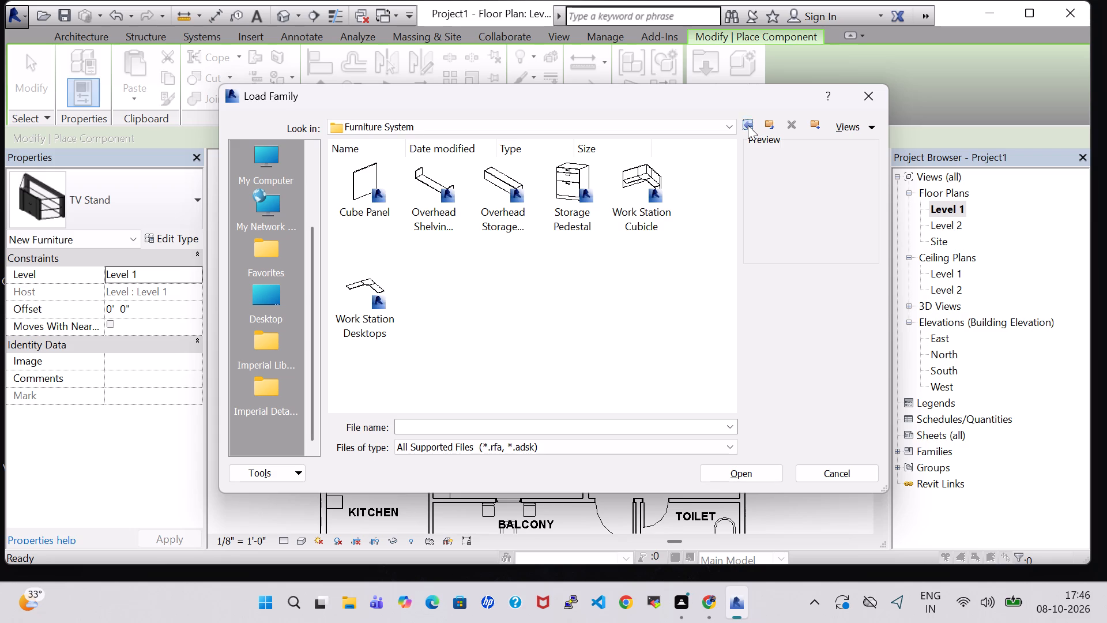
scroll(364, 351, "down", 2)
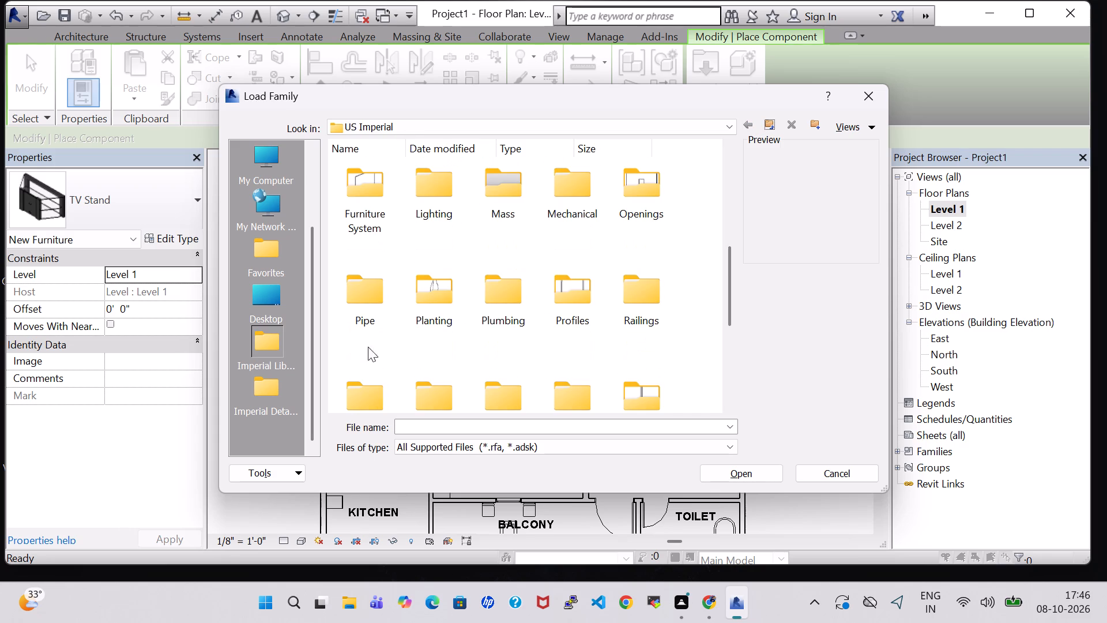
scroll(404, 326, "down", 1)
double_click(438, 266)
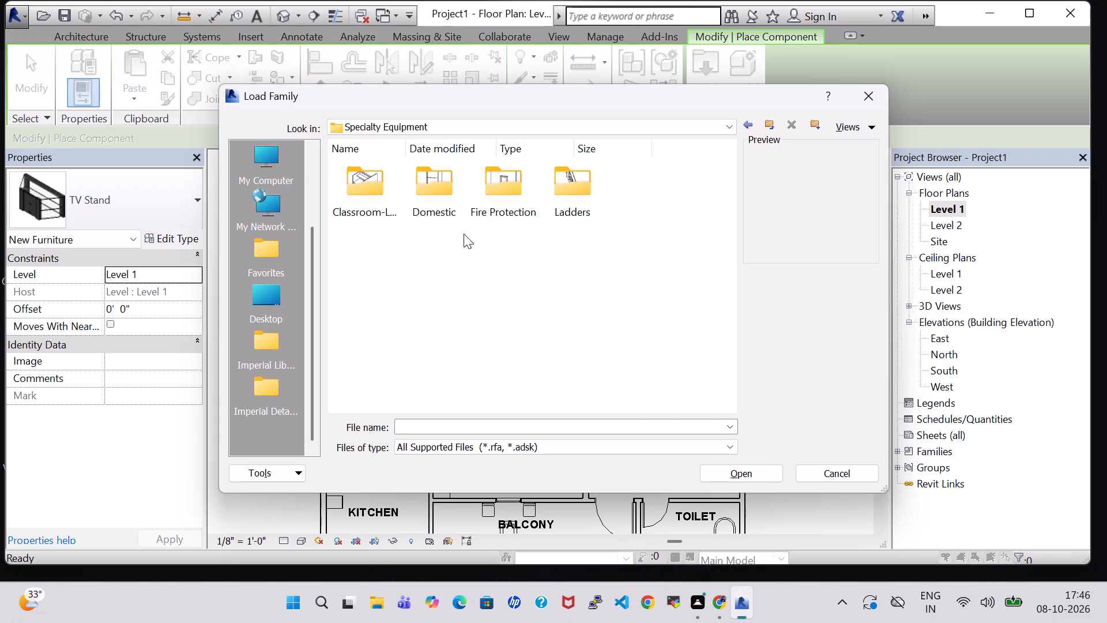
double_click(376, 198)
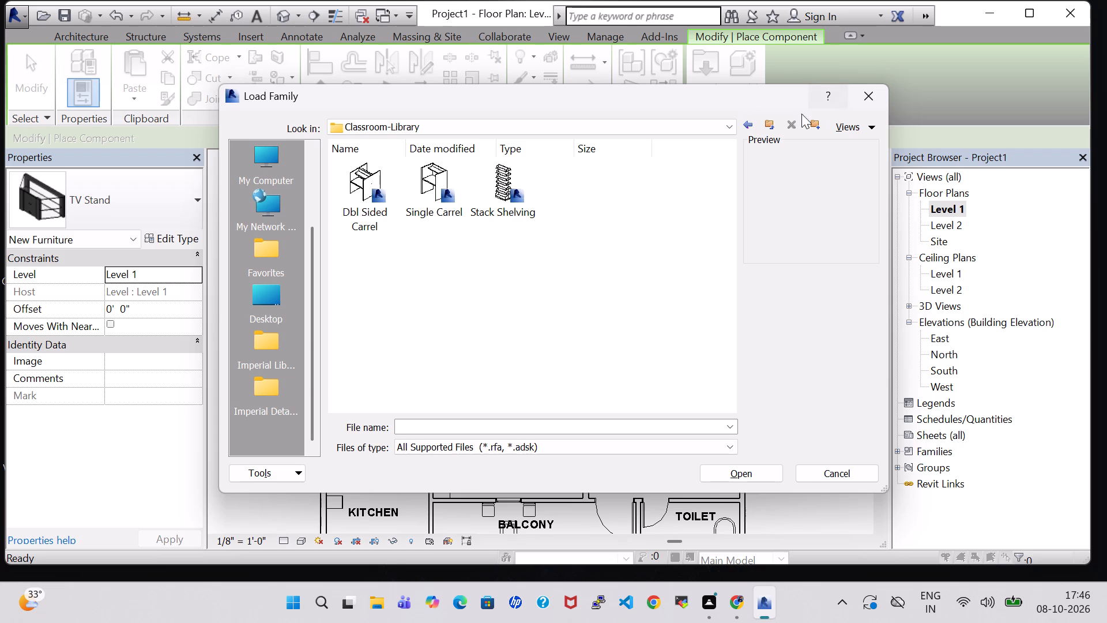
left_click(857, 92)
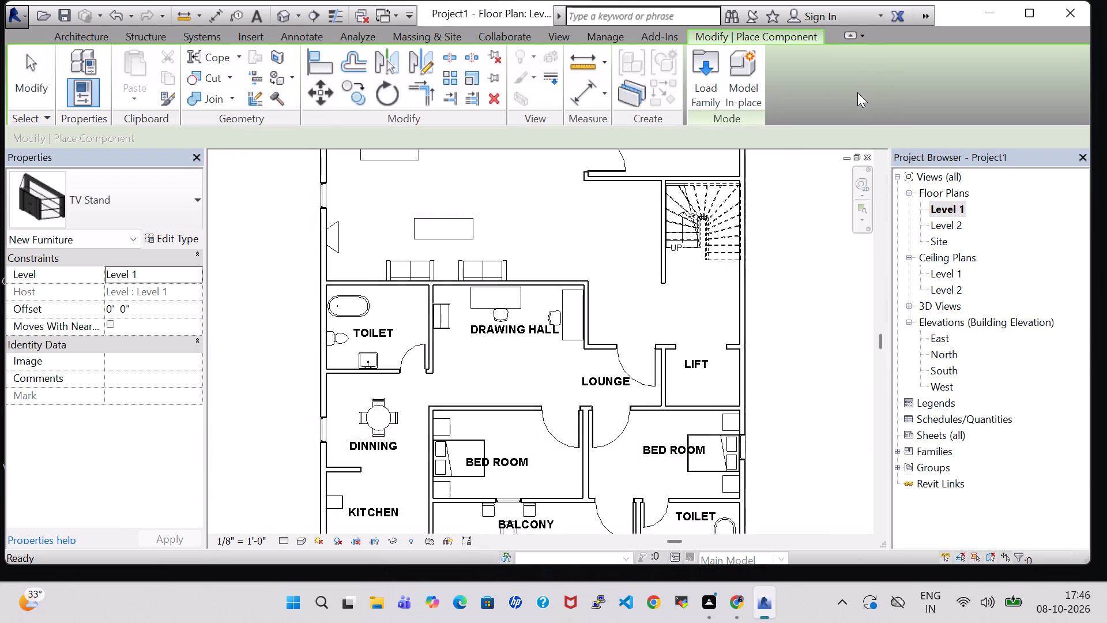
scroll(823, 312, "down", 1)
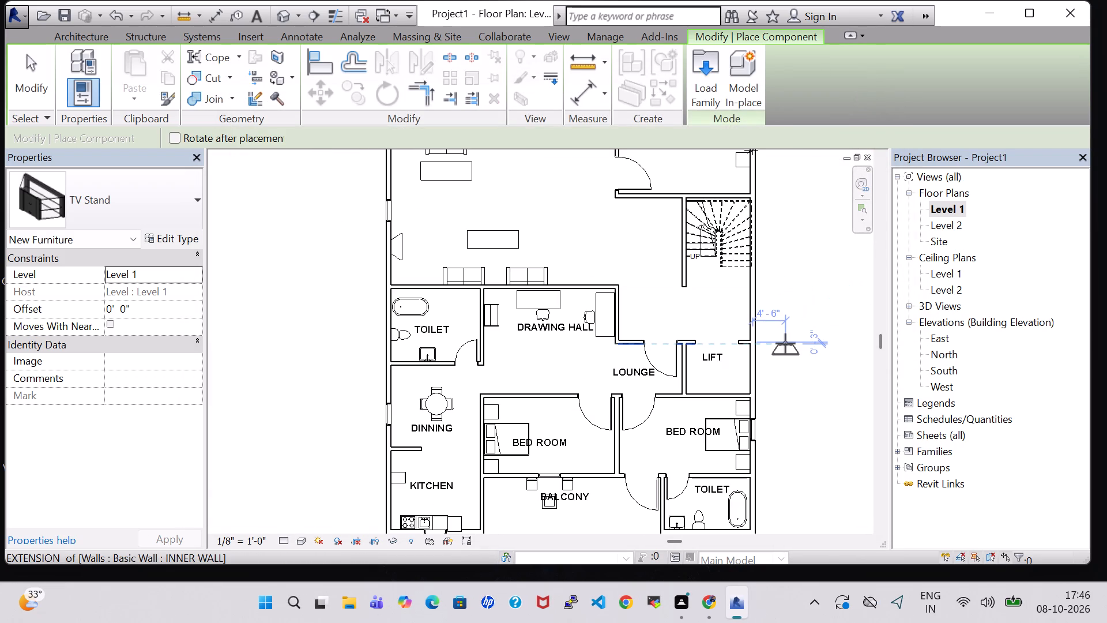
key("Escape")
key("Escape")
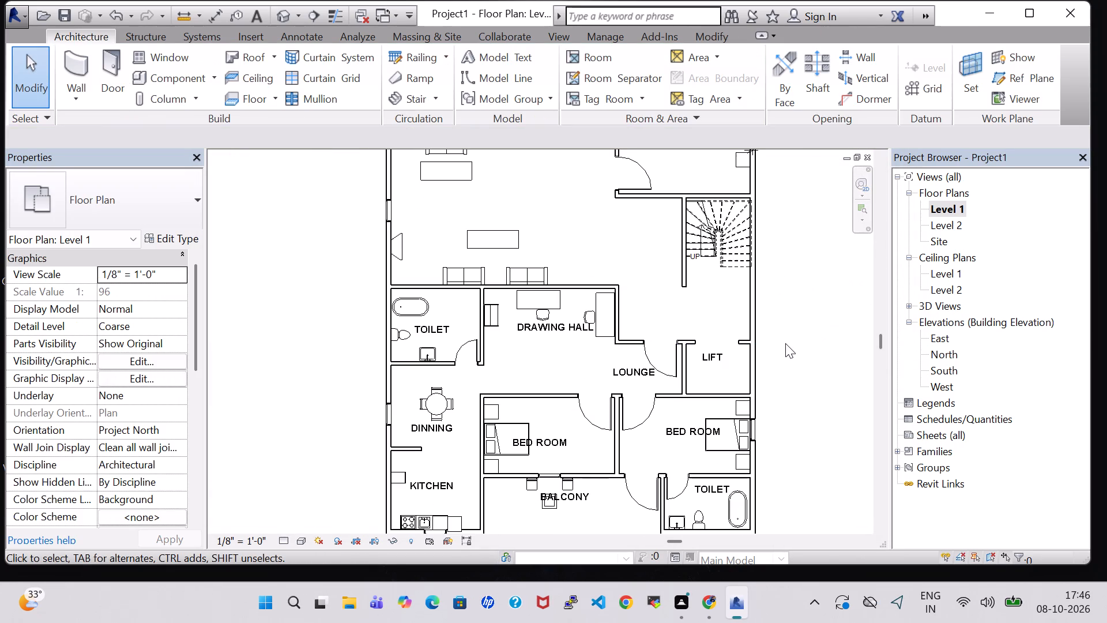
Look over the Level 1 floor plan, from the kitchen and balcony end to the bedrooms at the opposite end.
middle_click_drag(785, 343, 750, 344)
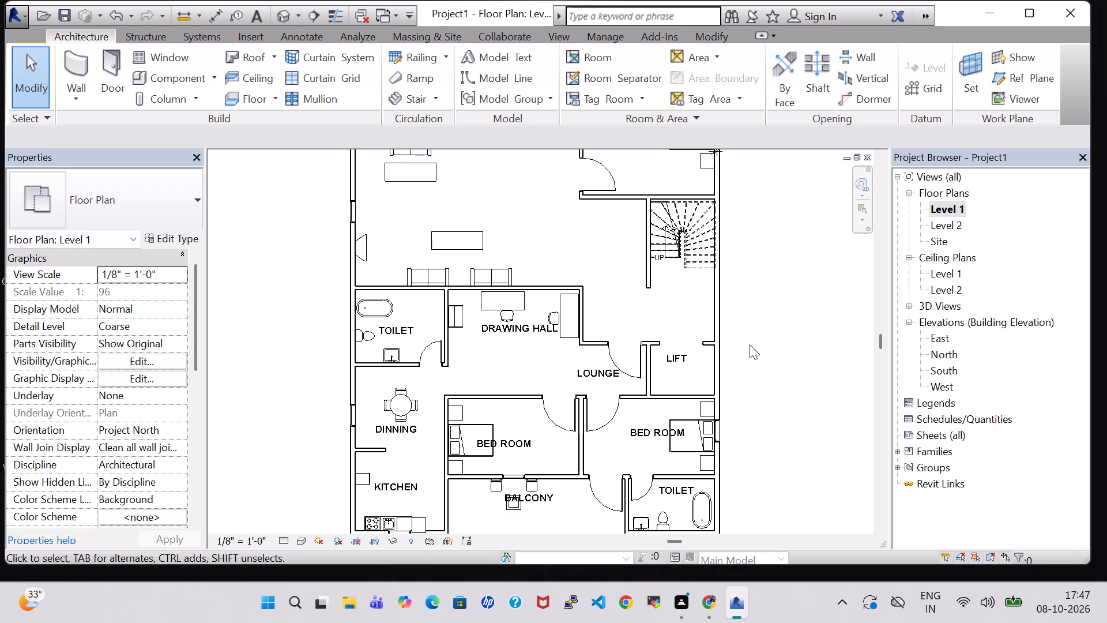
scroll(750, 344, "down", 1)
middle_click(750, 344)
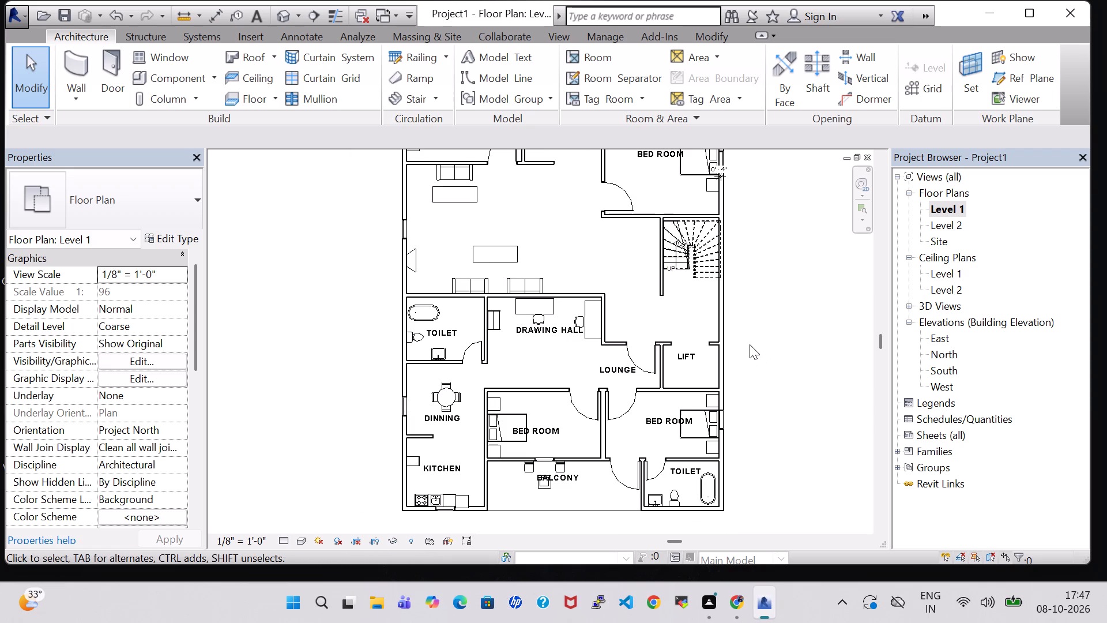
middle_click_drag(750, 344, 735, 397)
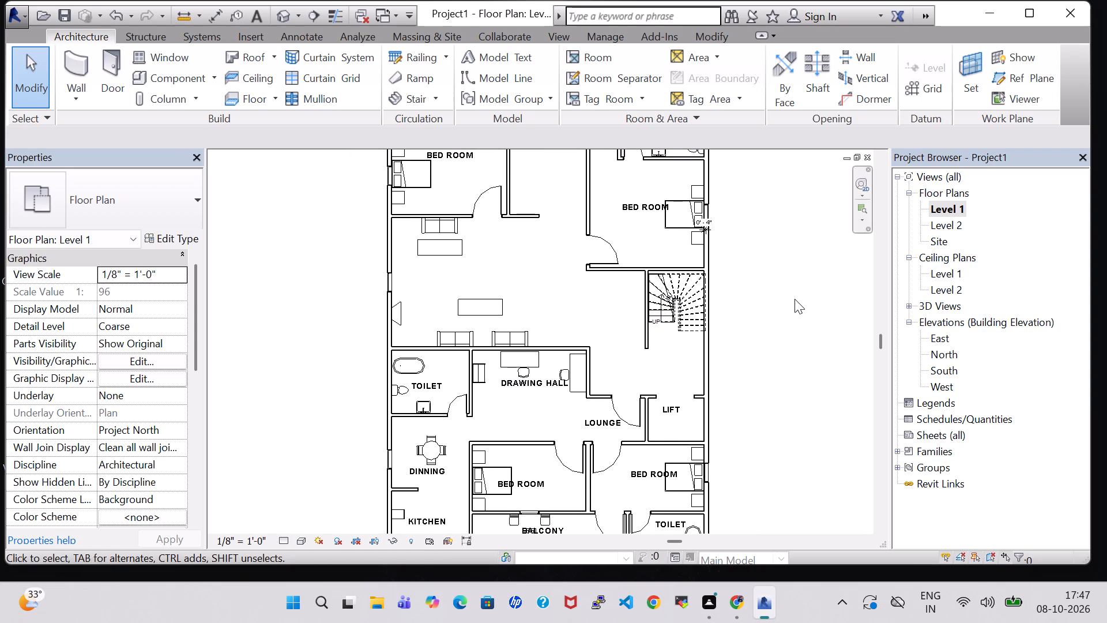
middle_click_drag(795, 299, 733, 322)
scroll(733, 322, "down", 1)
middle_click(742, 326)
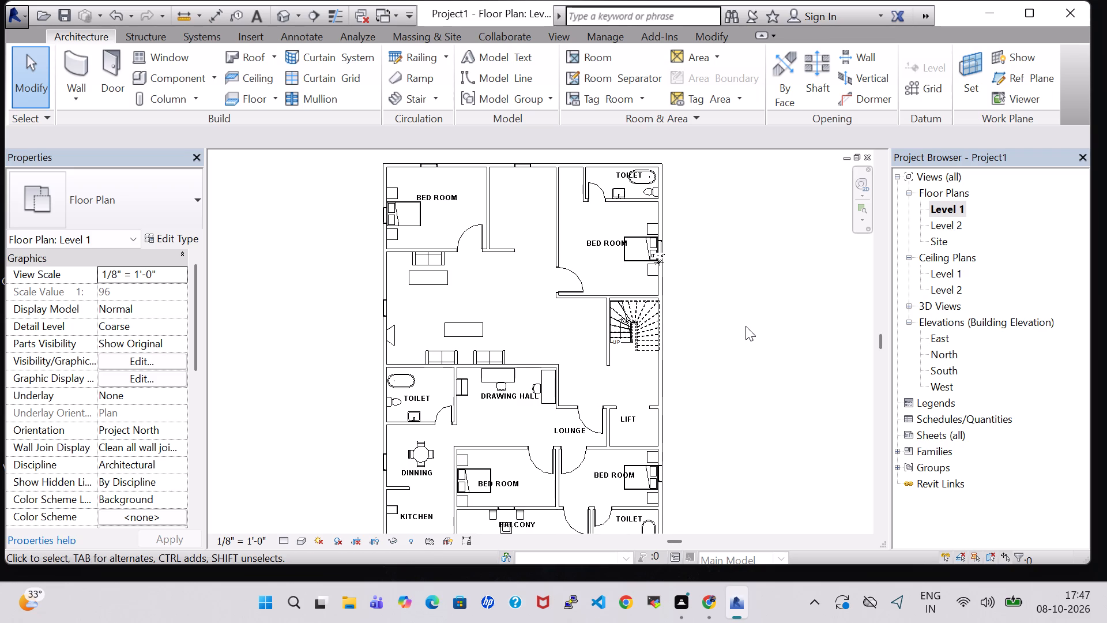
middle_click_drag(745, 326, 754, 332)
scroll(754, 332, "up", 1)
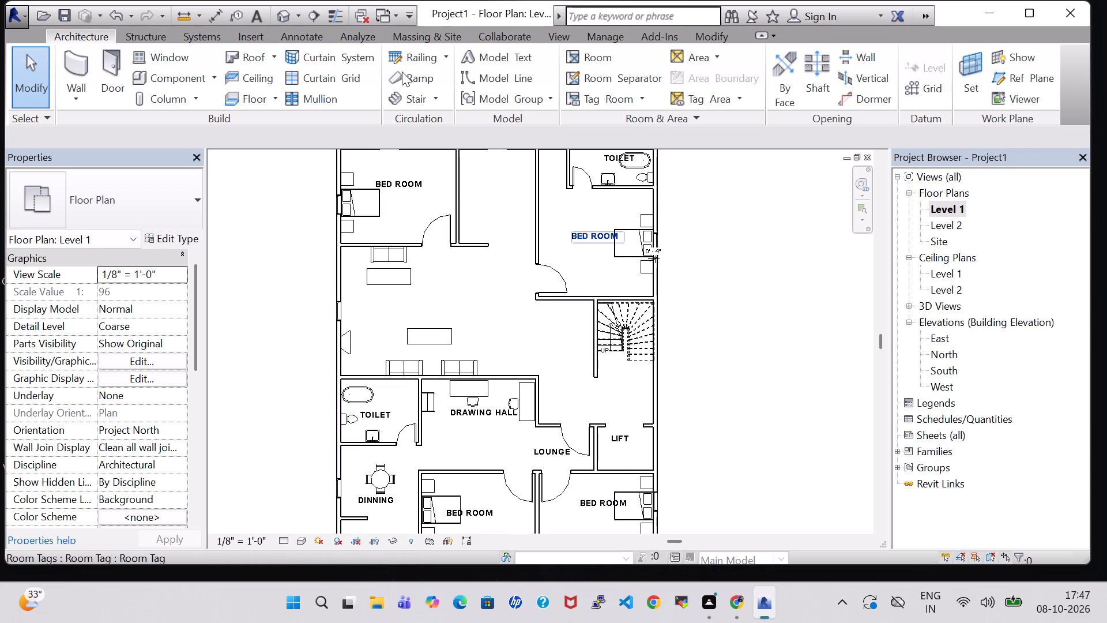
middle_click_drag(724, 208, 732, 251)
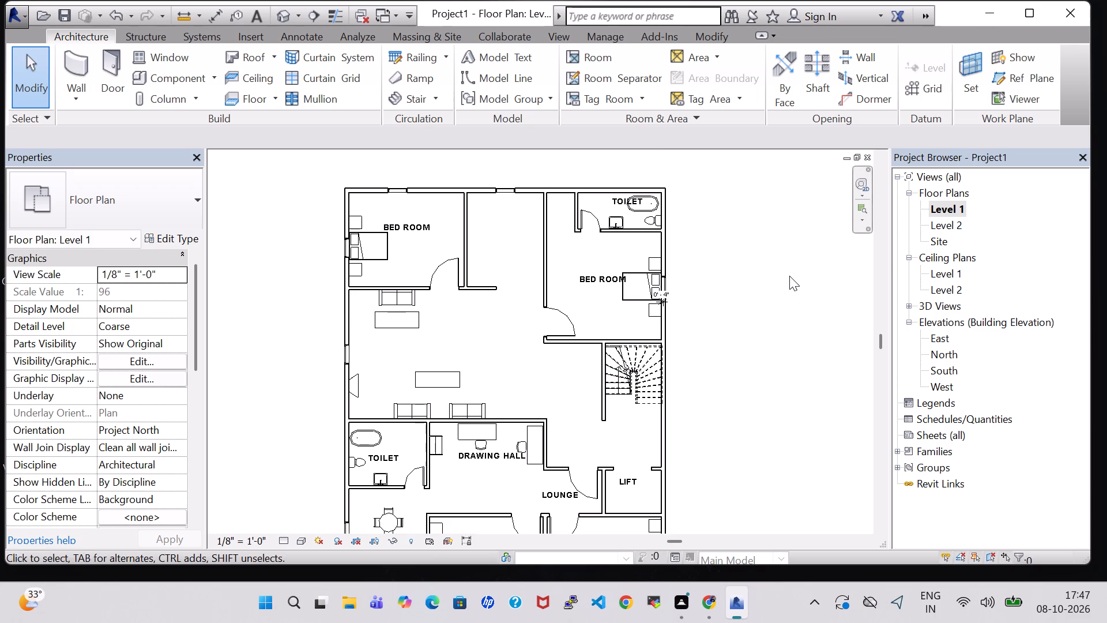
middle_click(731, 296)
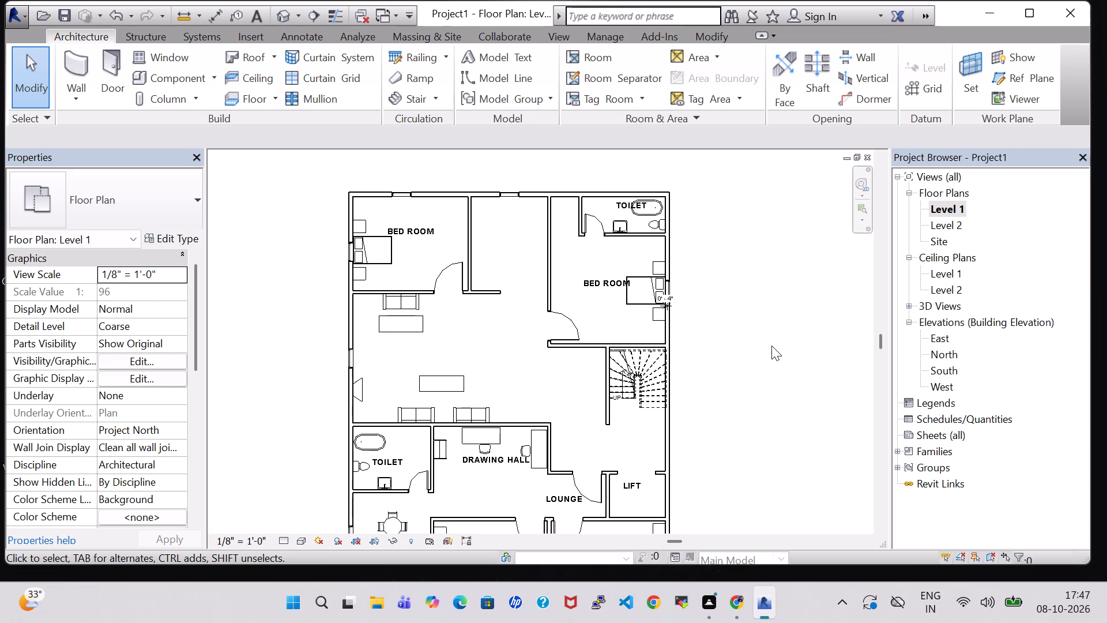
middle_click_drag(771, 346, 749, 448)
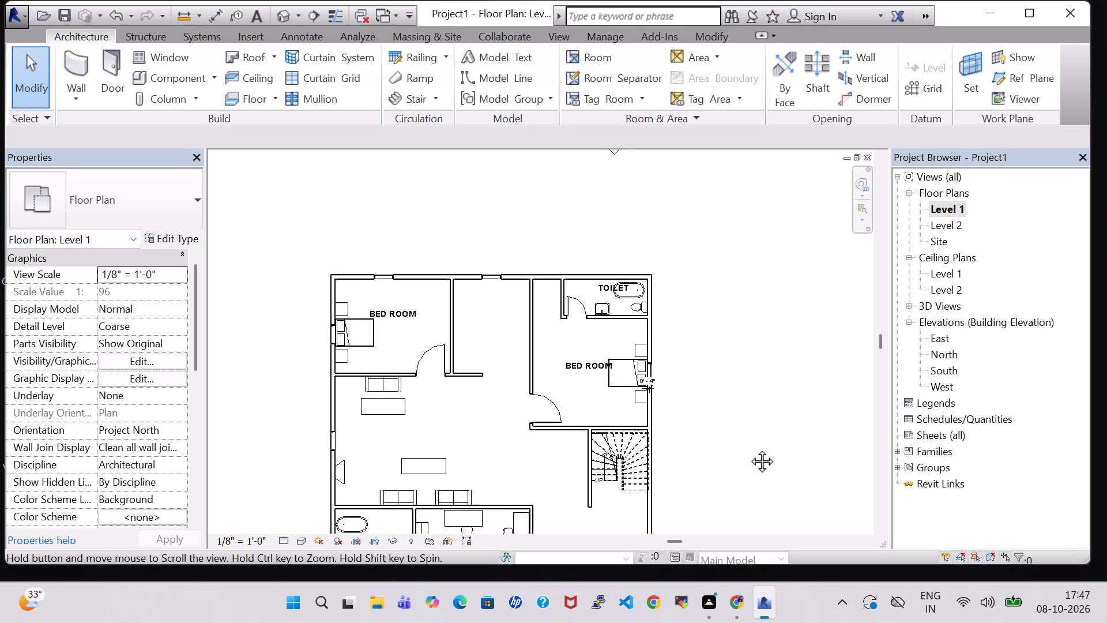
middle_click_drag(749, 448, 748, 460)
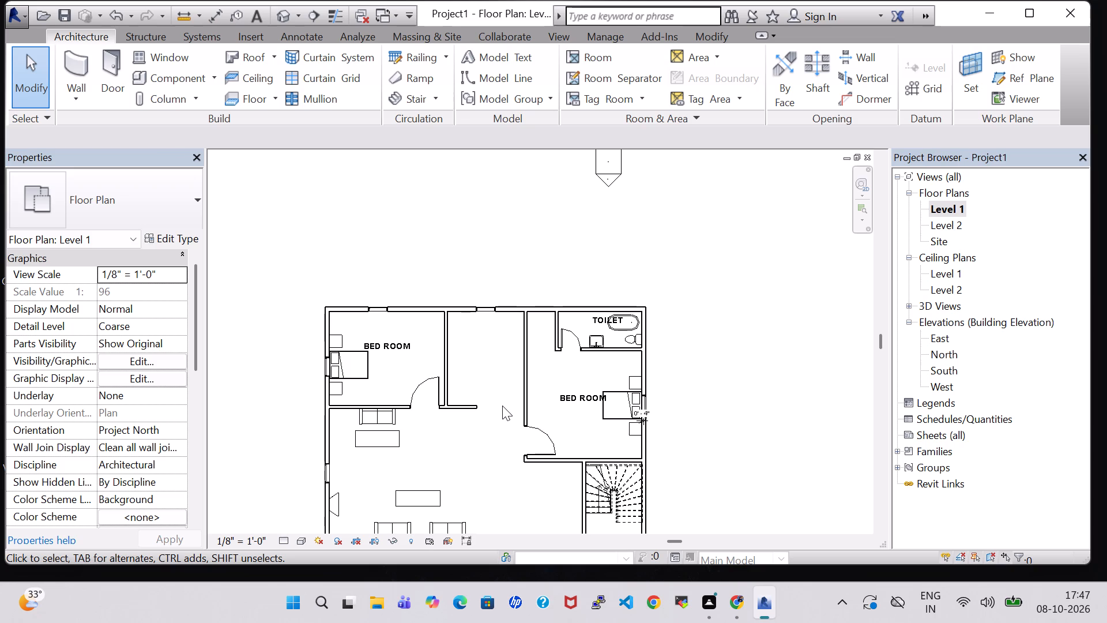
Place a tagged room in the narrow space between the two upper bedrooms on the Level 1 floor plan.
left_click(778, 375)
scroll(778, 375, "down", 1)
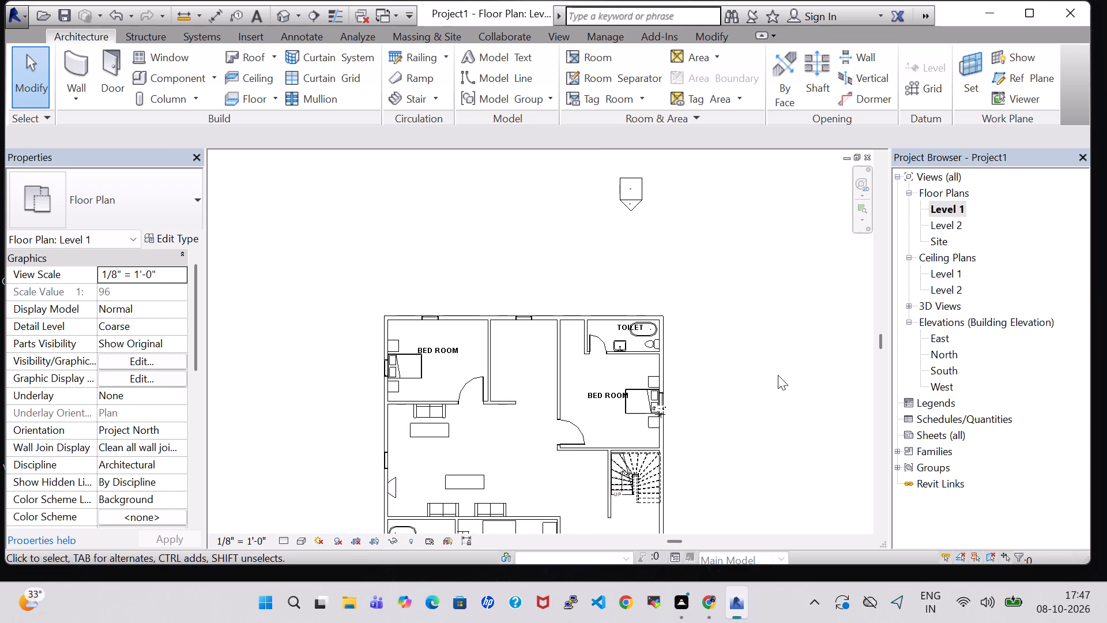
middle_click_drag(778, 375, 773, 523)
scroll(778, 375, "down", 1)
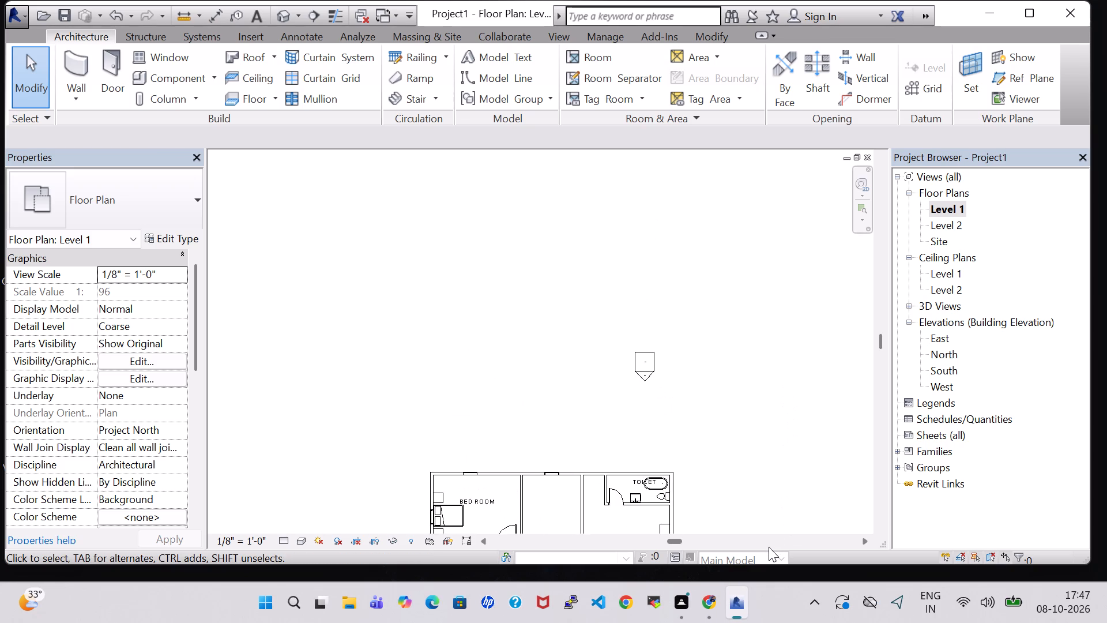
middle_click_drag(754, 344, 739, 163)
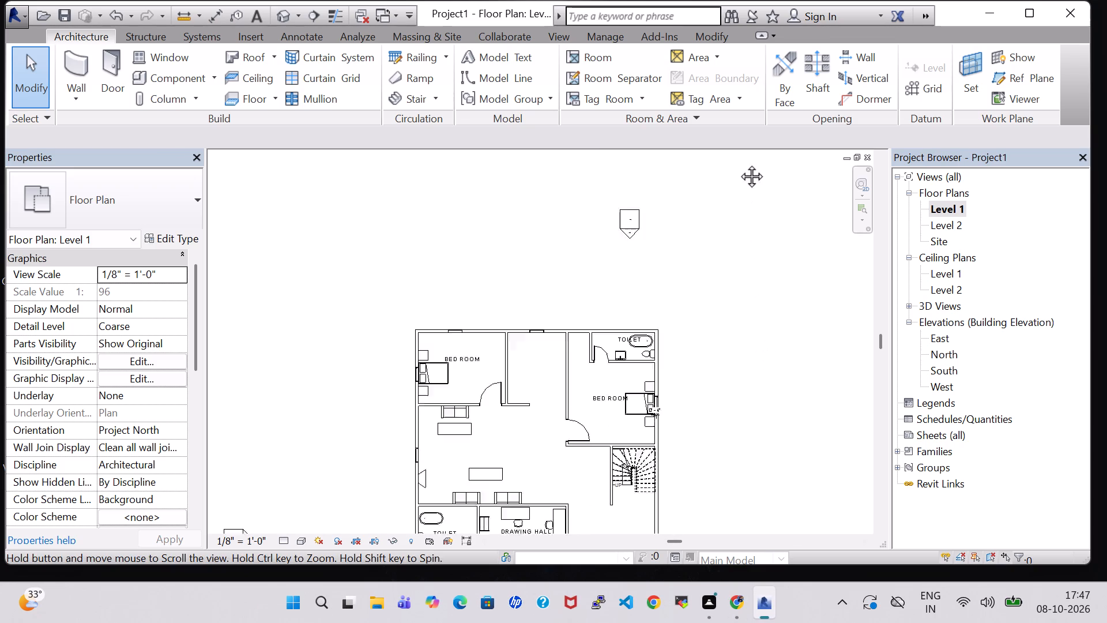
middle_click_drag(739, 163, 740, 153)
left_click(582, 53)
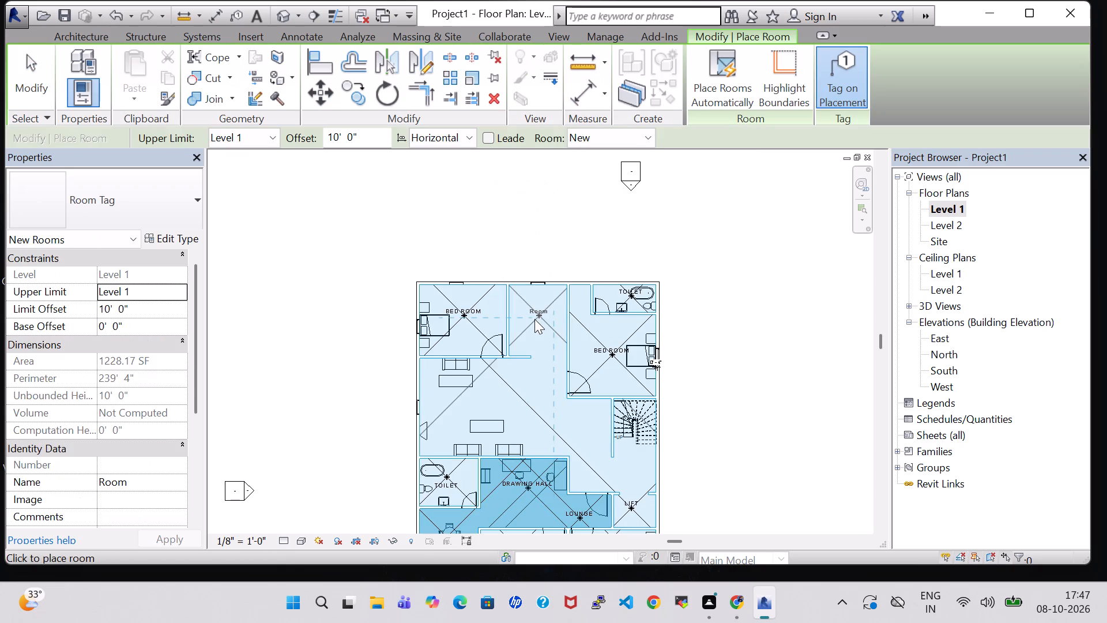
left_click(531, 321)
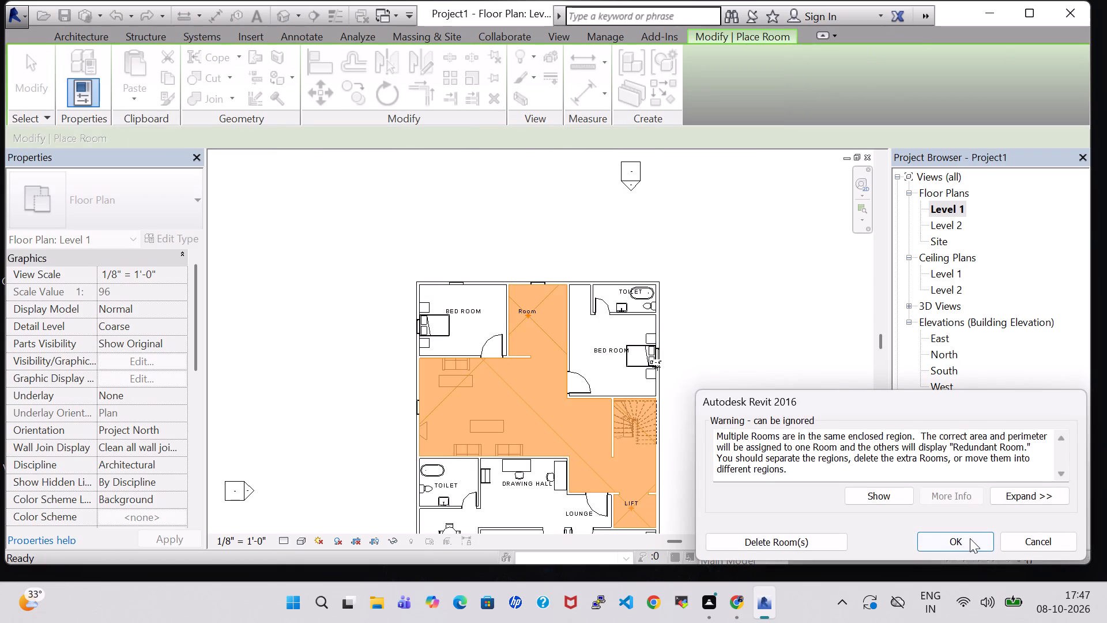
left_click(970, 538)
key("Escape")
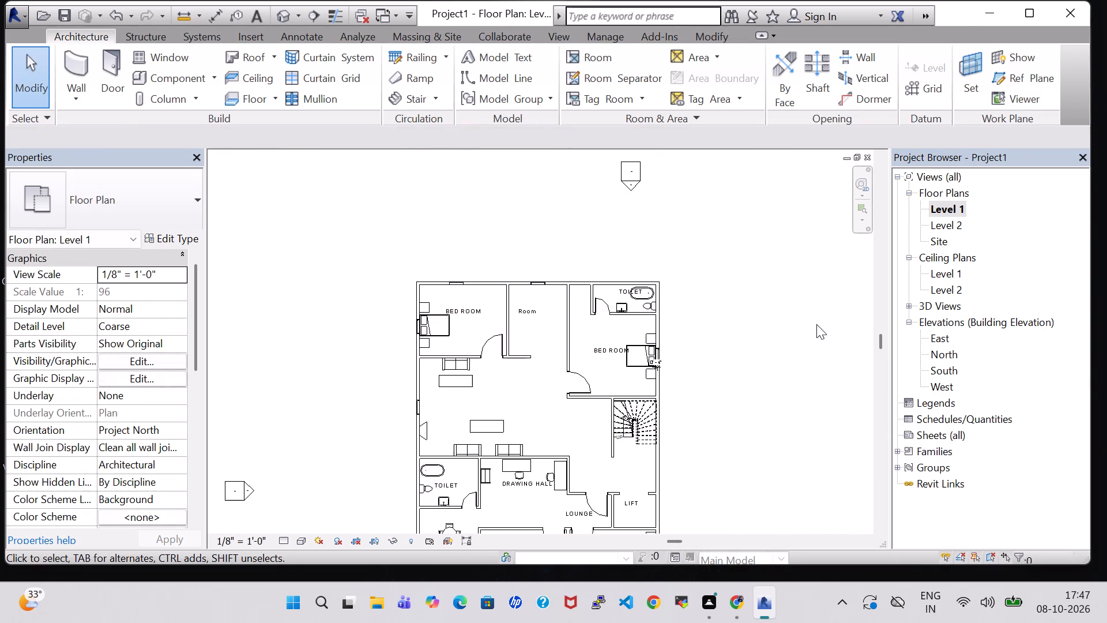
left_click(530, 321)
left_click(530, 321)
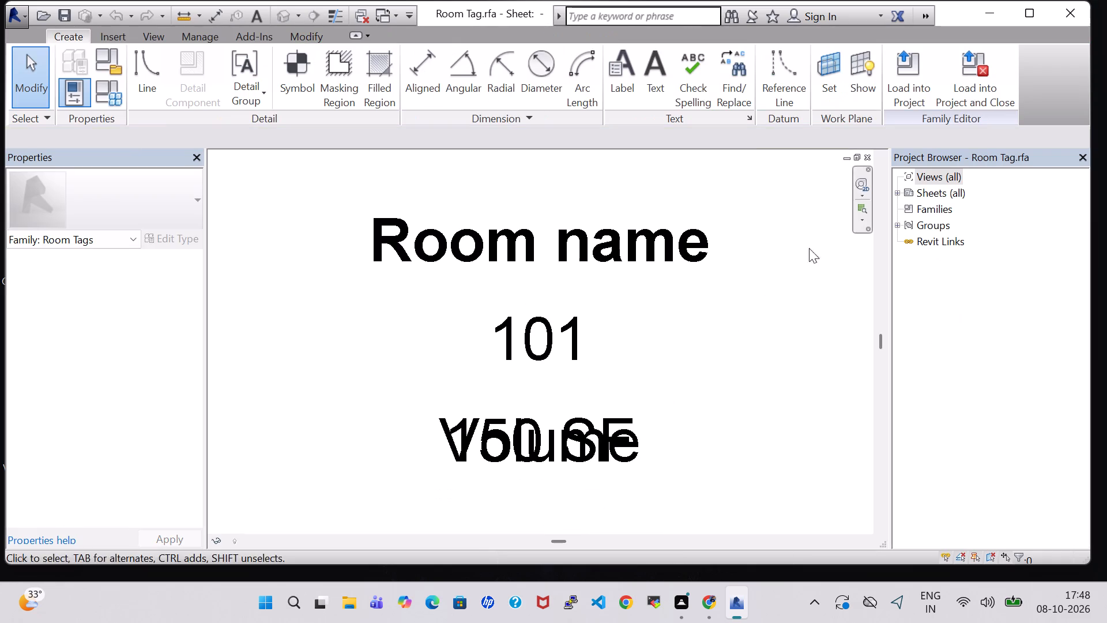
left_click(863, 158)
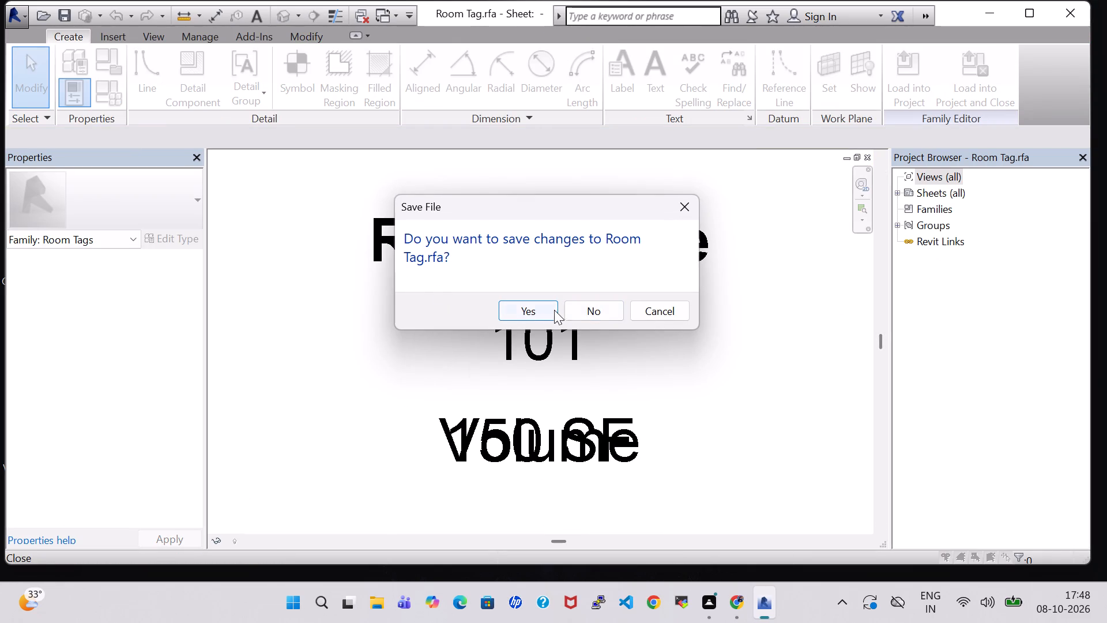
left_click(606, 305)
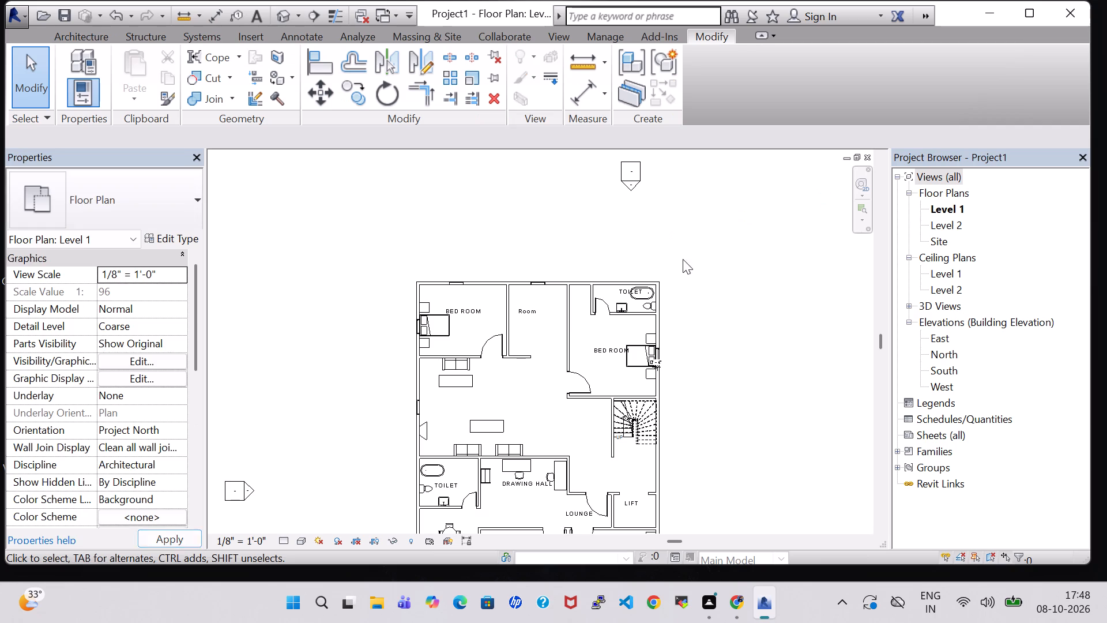
Rename the new room between the two bedrooms as STORE ROOM.
left_click(524, 316)
left_click(524, 316)
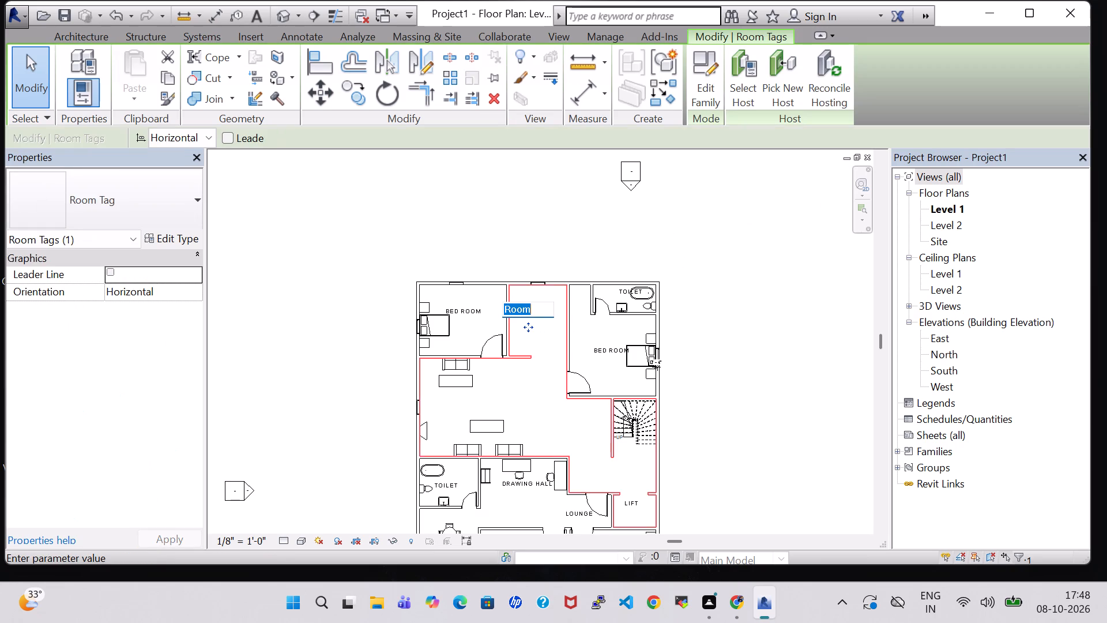
key("BackSpace")
type("sto")
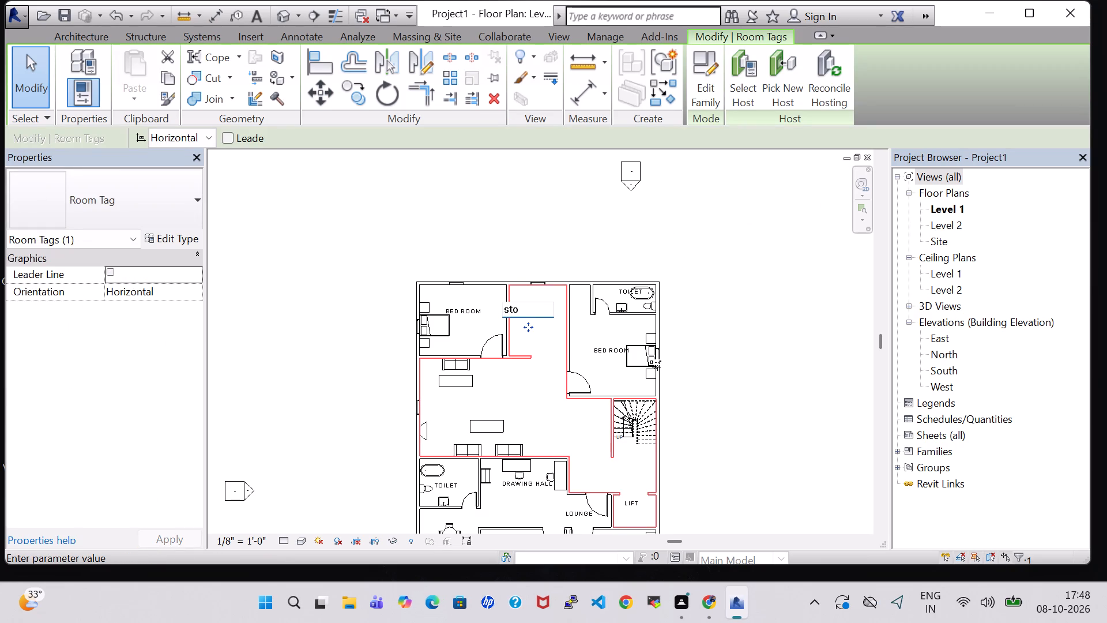
key("BackSpace")
key("BackSpace")
key("BackSpace")
type("STOR")
type("E ROOM")
key("Return")
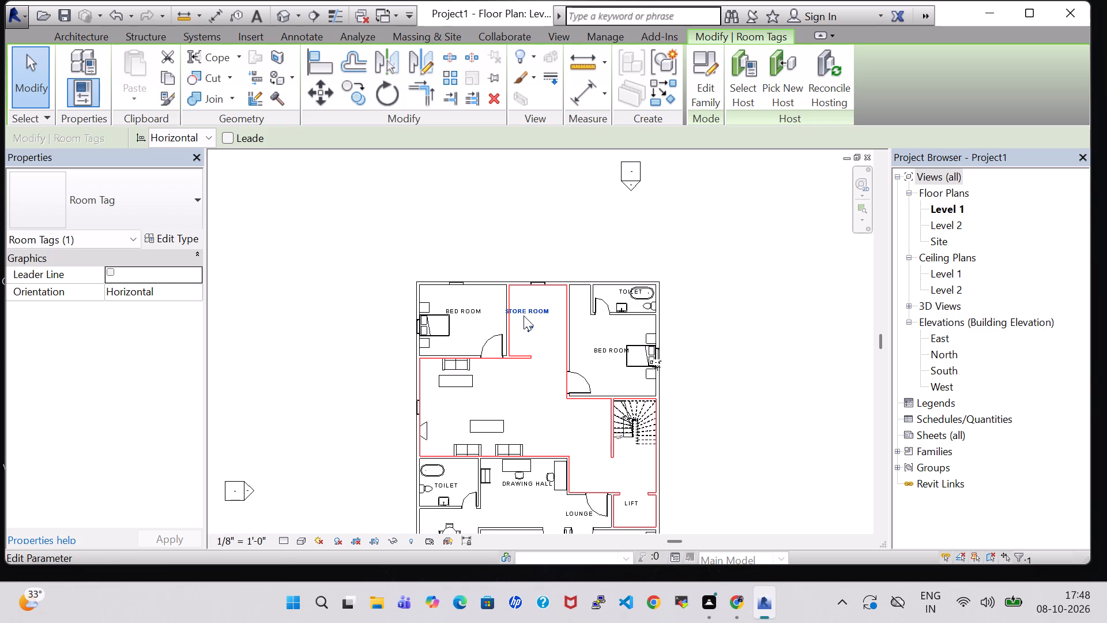
Turn the STORE ROOM tag to vertical orientation and nudge it to the middle of the store room.
key("space")
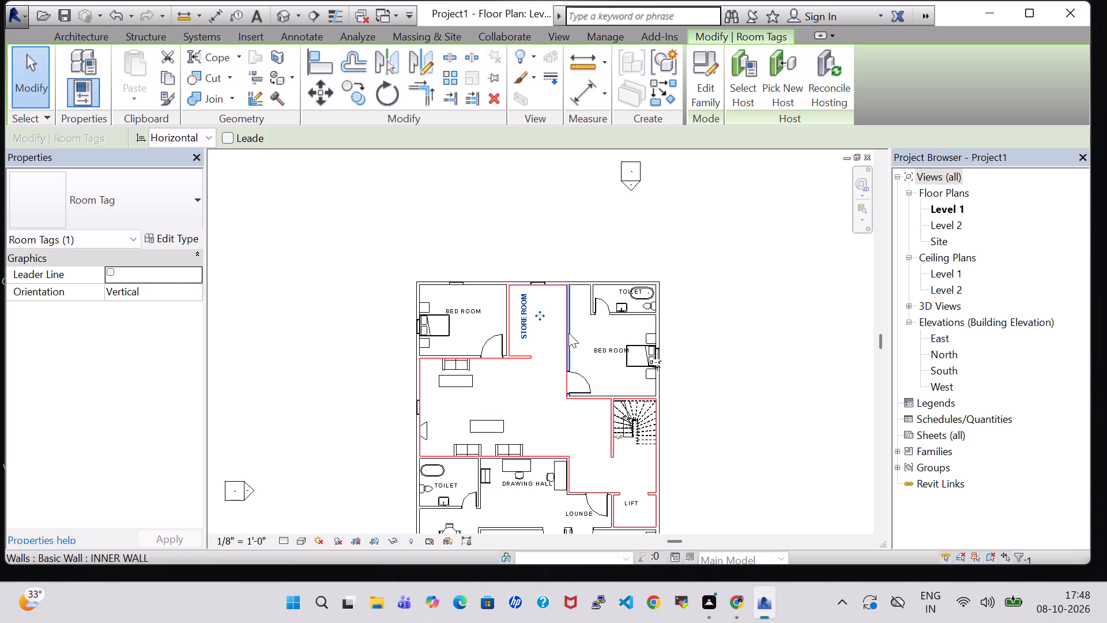
key("Right")
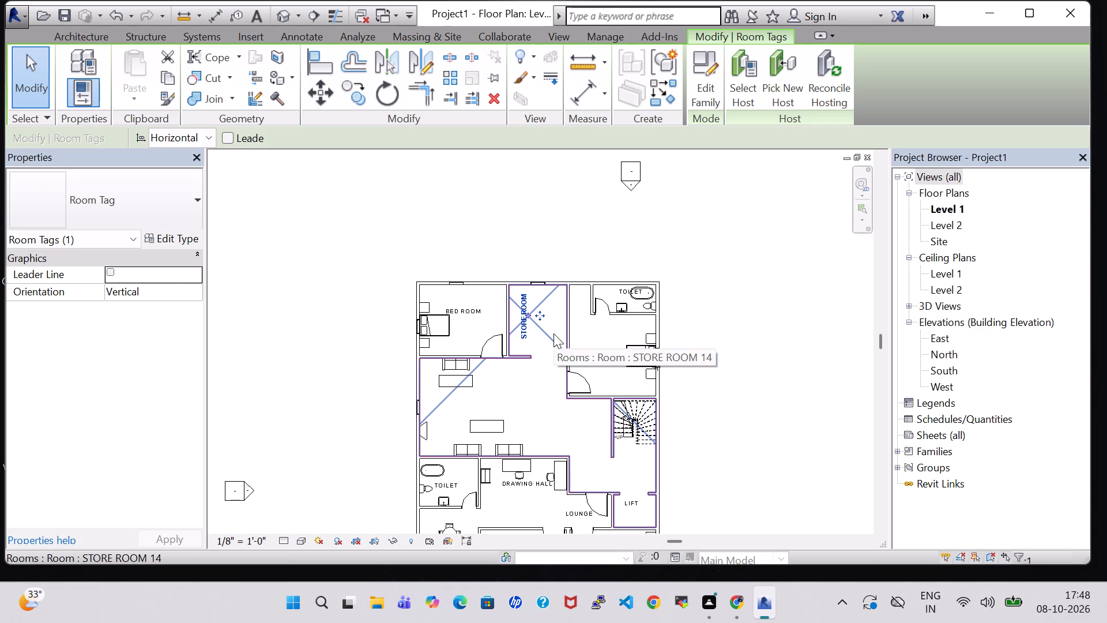
key("Right")
key("Right")
key("Right")
key("Down")
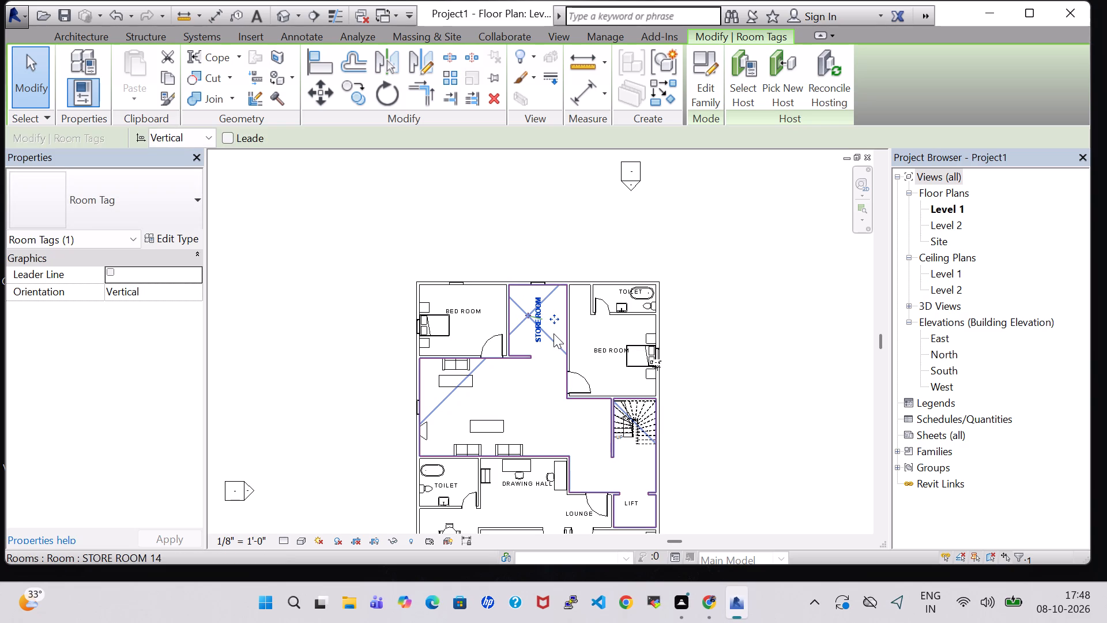
left_click(729, 359)
scroll(729, 359, "up", 3)
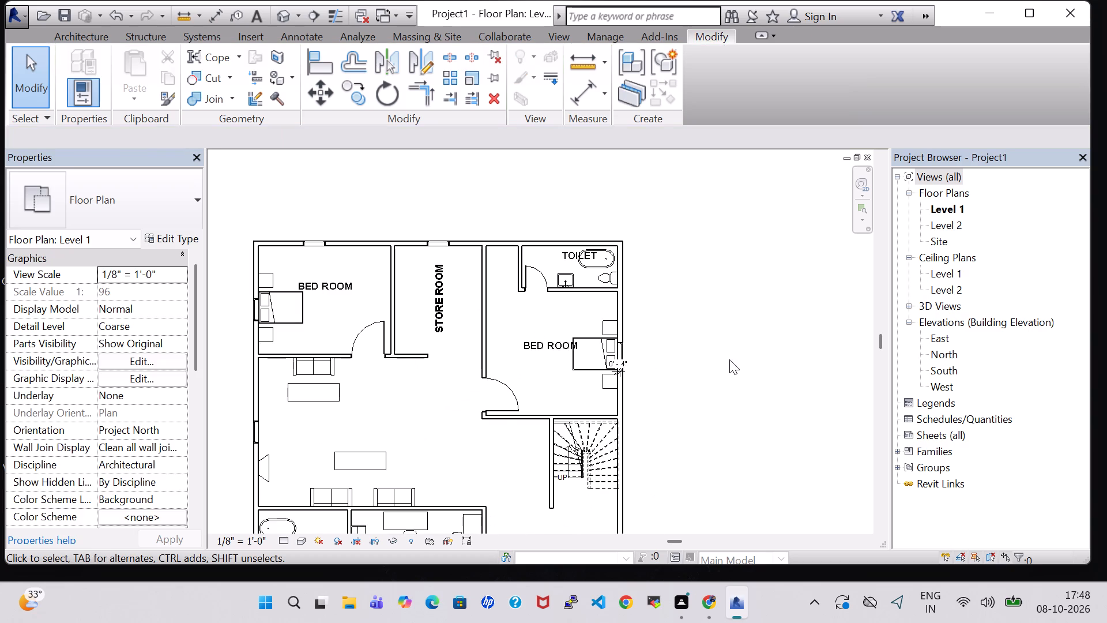
scroll(729, 359, "up", 1)
key("Escape")
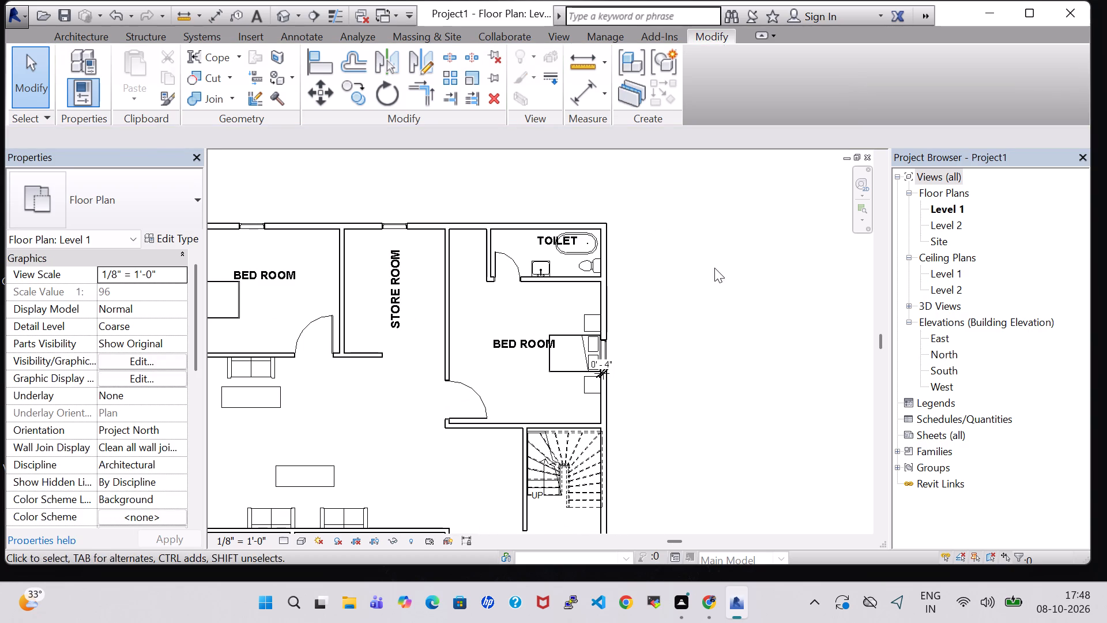
Start placing a component and load the Storage Pedestal family from the US Imperial library's Furniture System folder.
left_click(81, 31)
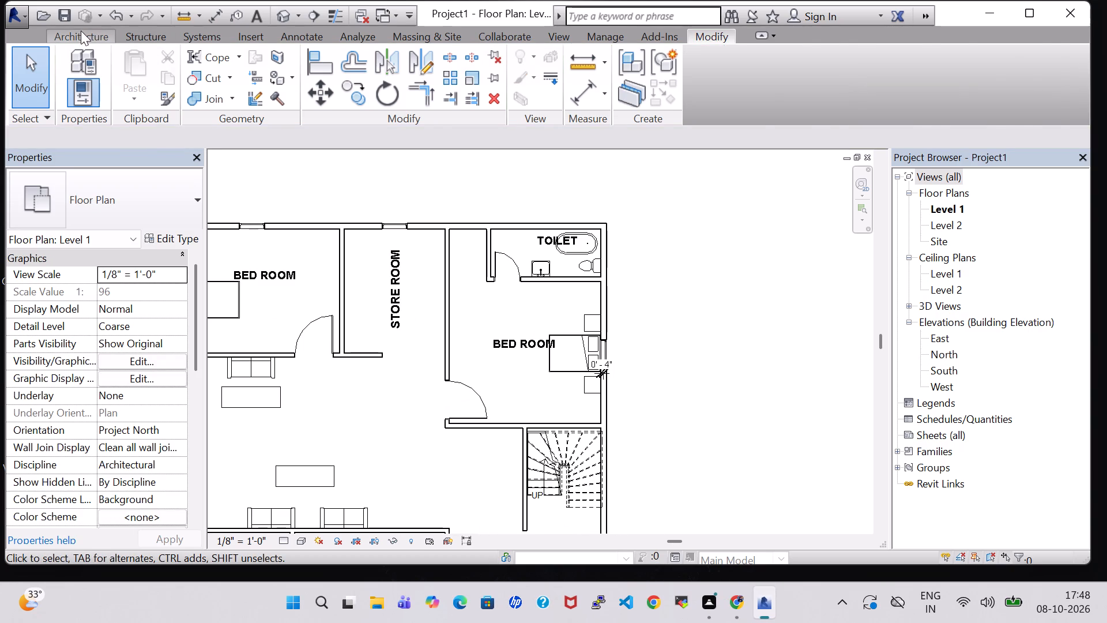
scroll(627, 331, "down", 2)
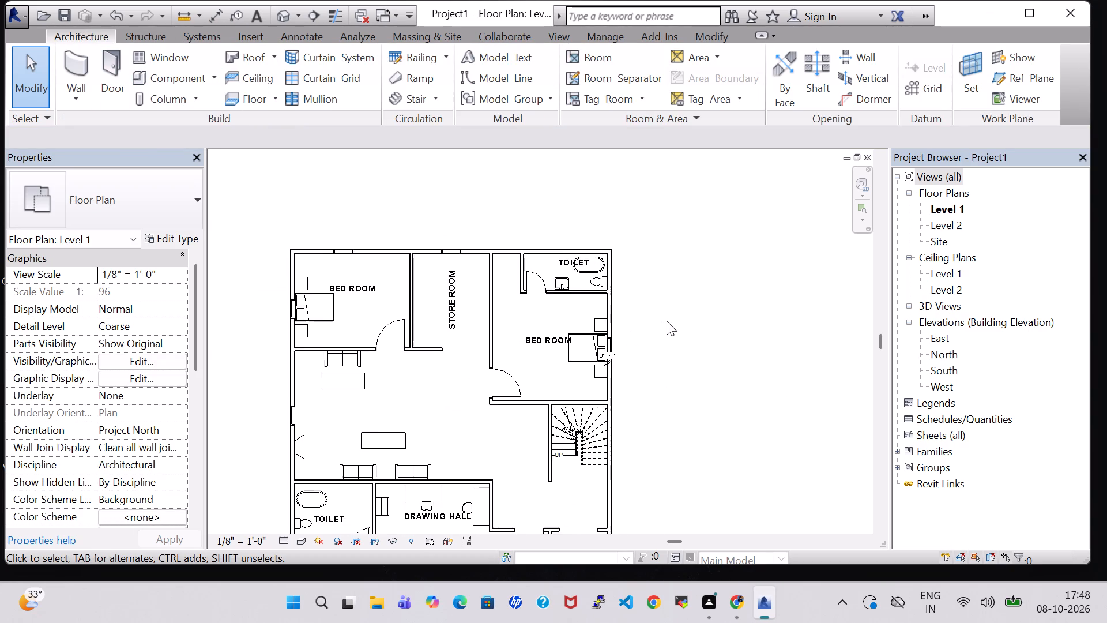
middle_click_drag(695, 321, 715, 312)
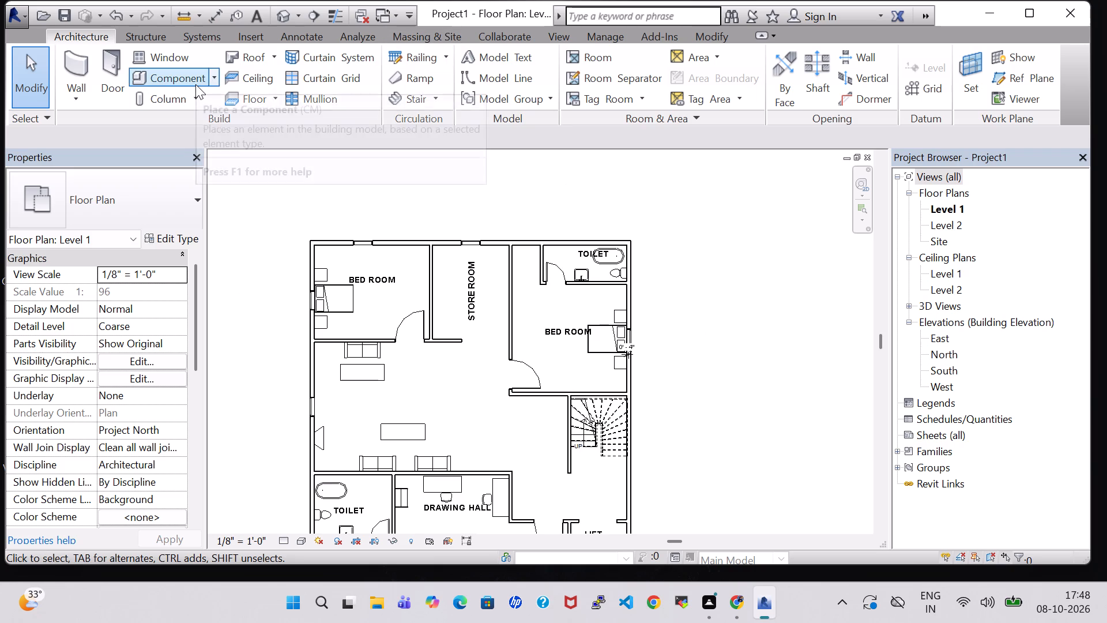
left_click(195, 84)
left_click(703, 89)
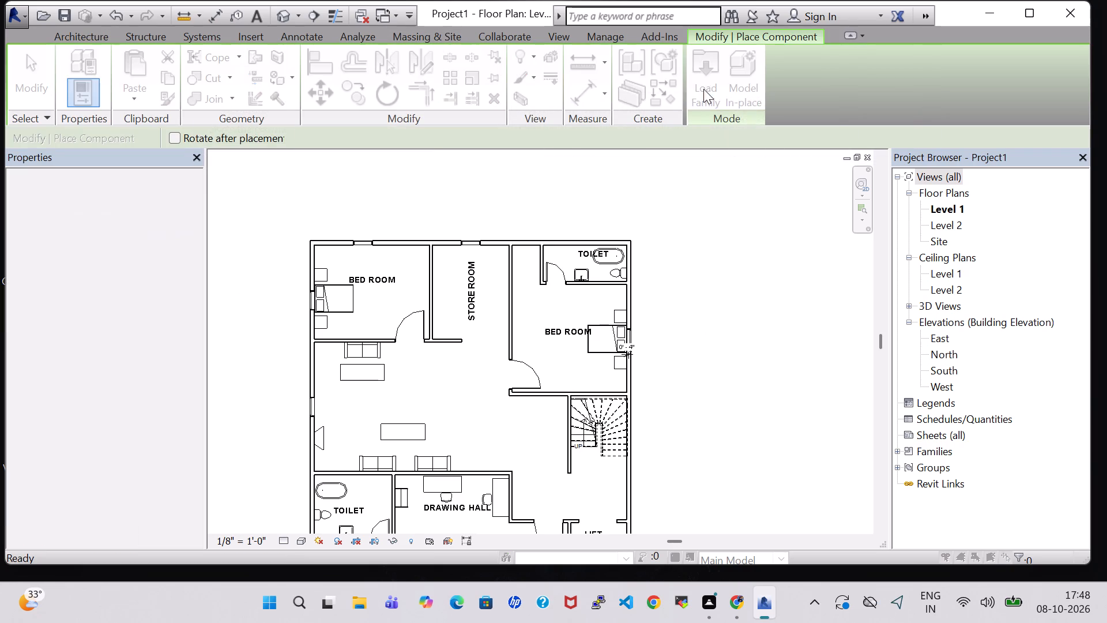
scroll(623, 277, "down", 1)
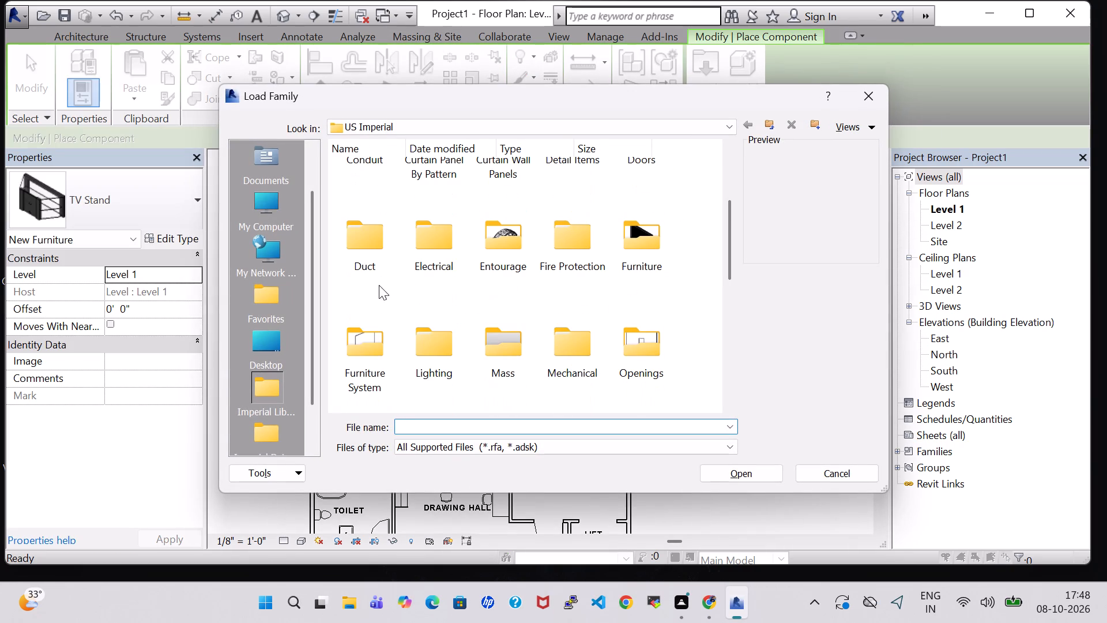
double_click(452, 249)
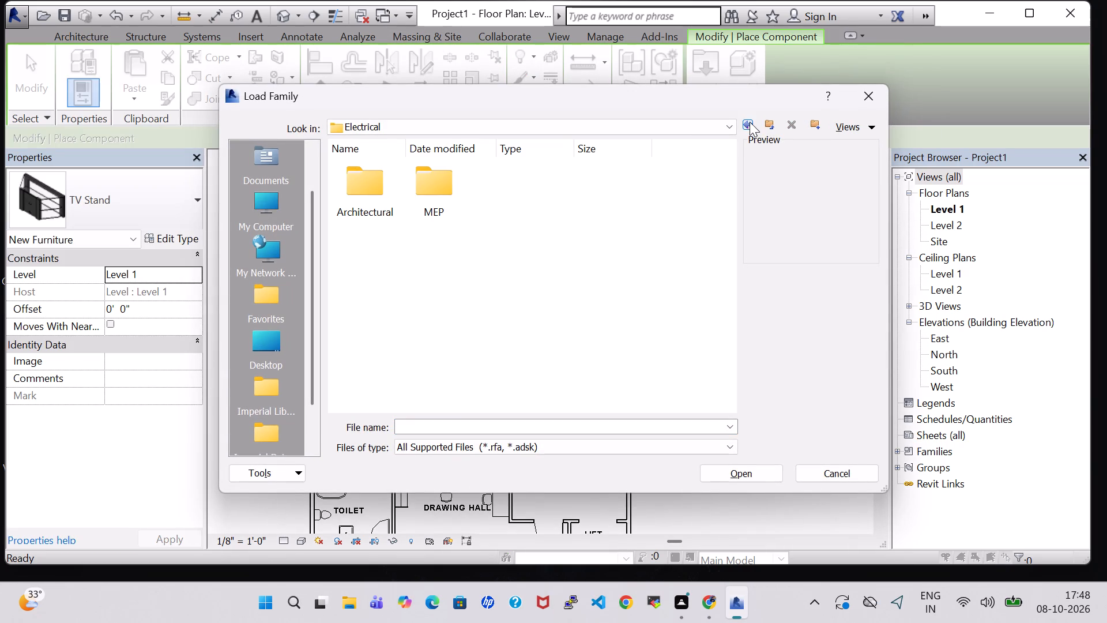
left_click(750, 122)
scroll(560, 304, "down", 1)
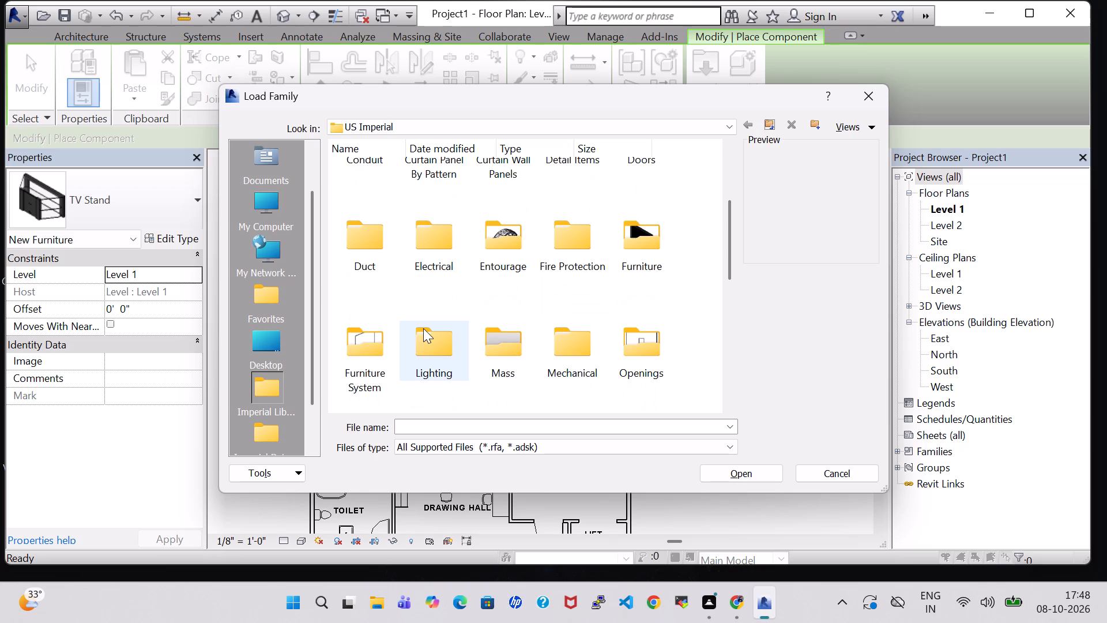
double_click(374, 366)
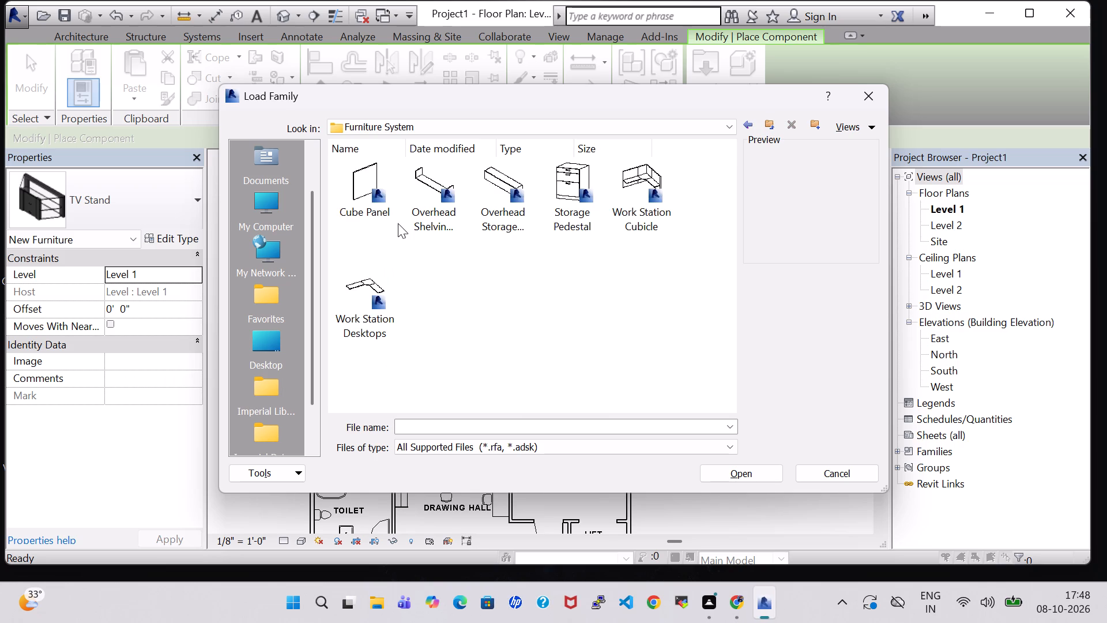
left_click(575, 185)
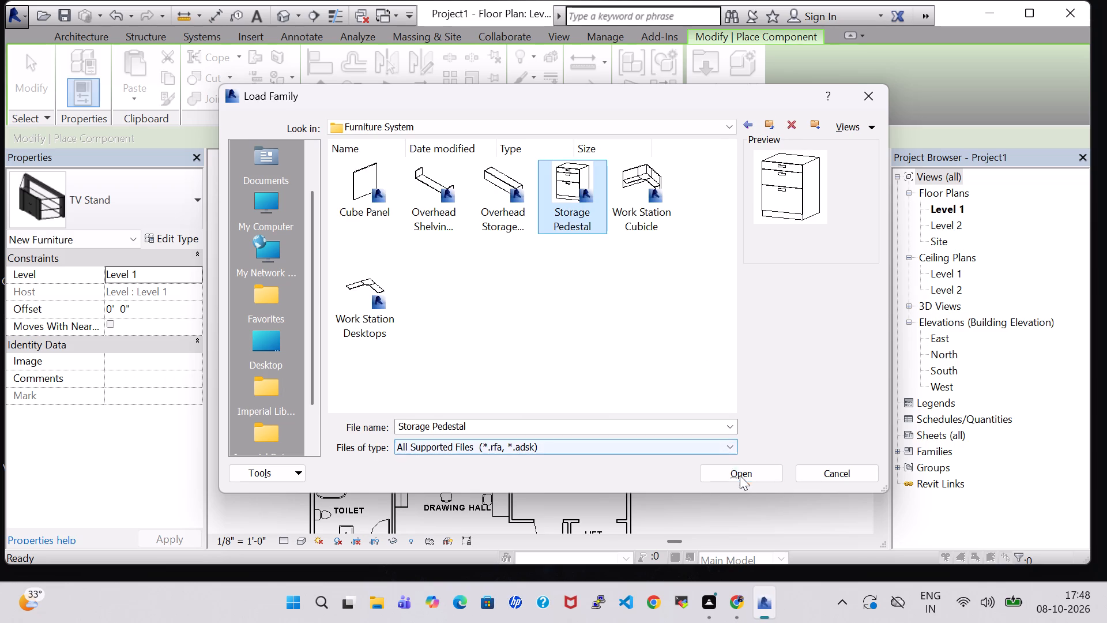
left_click(740, 475)
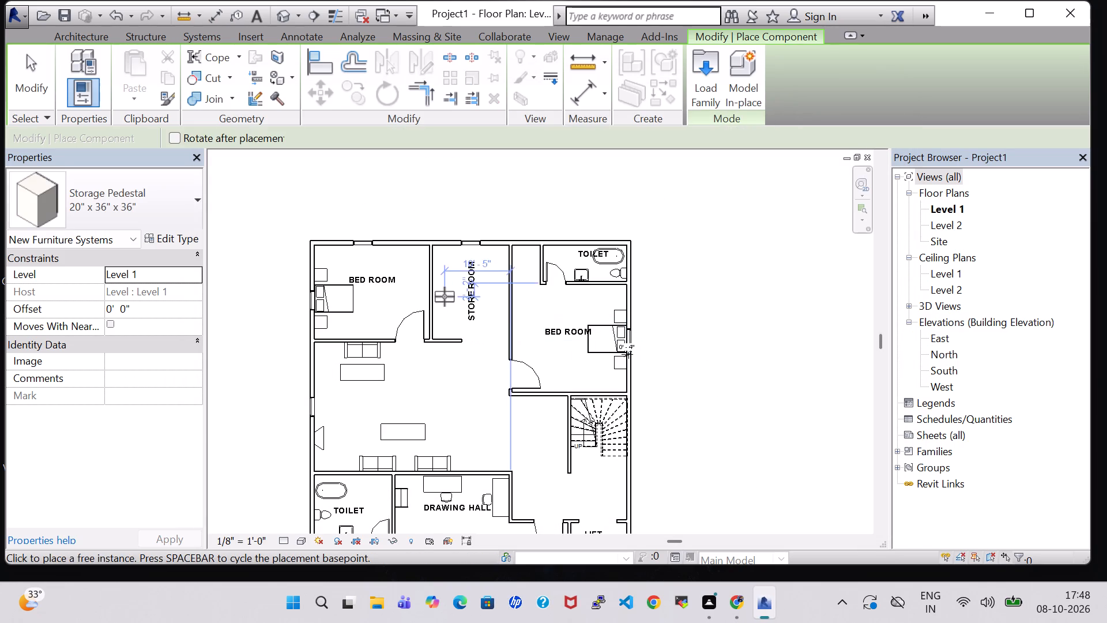
Place a 20" x 36" x 36" Storage Pedestal lengthwise along the store room wall shared with the adjoining bedroom, beside the STORE ROOM tag.
scroll(445, 297, "up", 6)
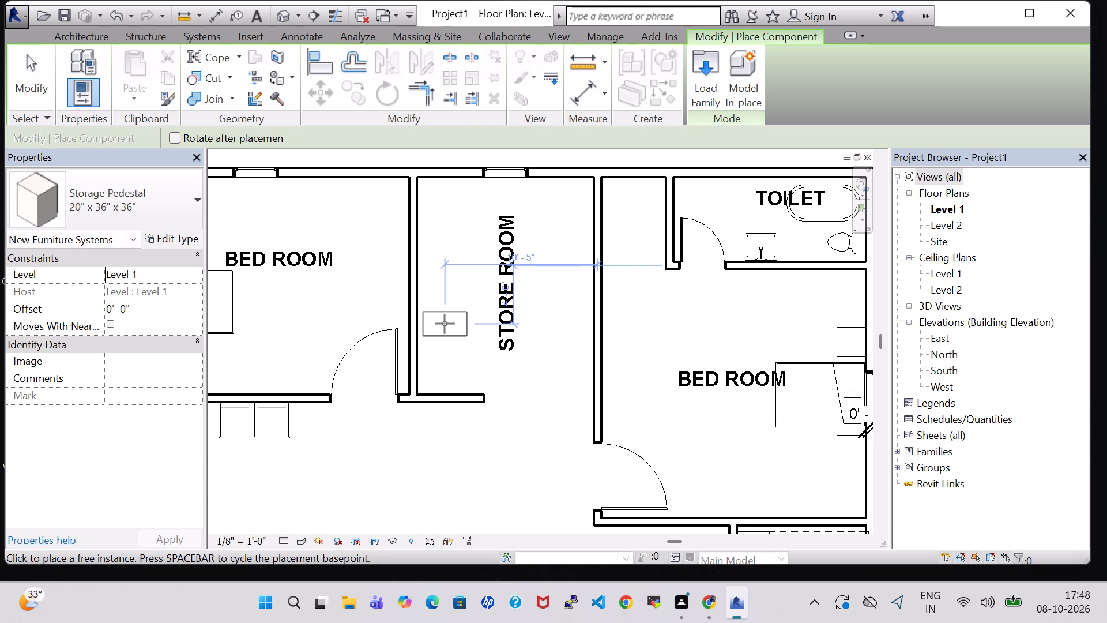
key("space")
key("space")
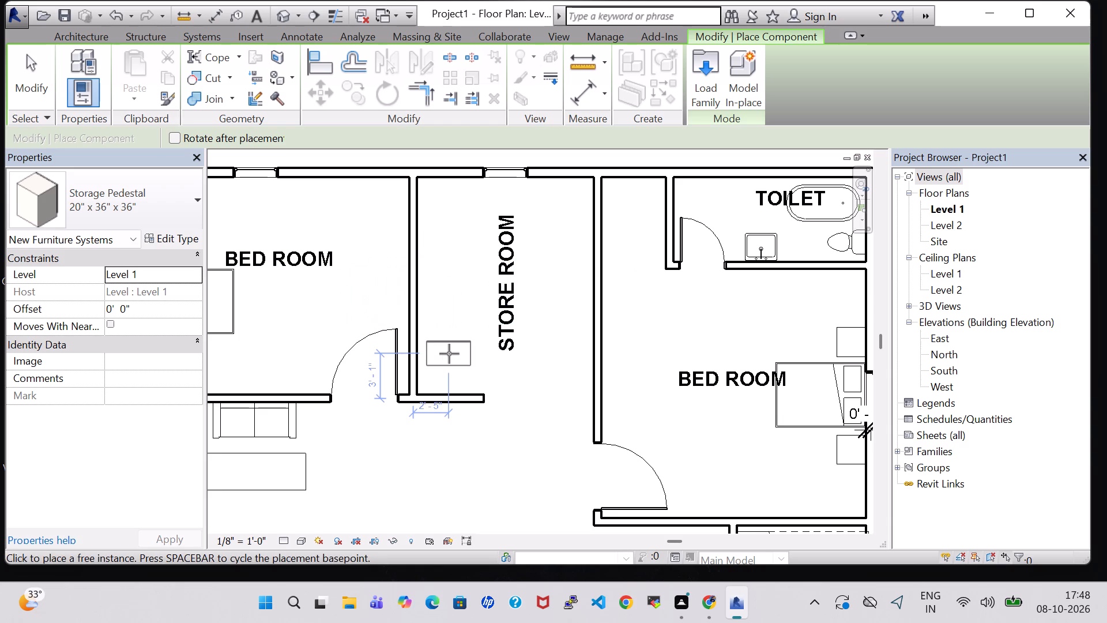
key("space")
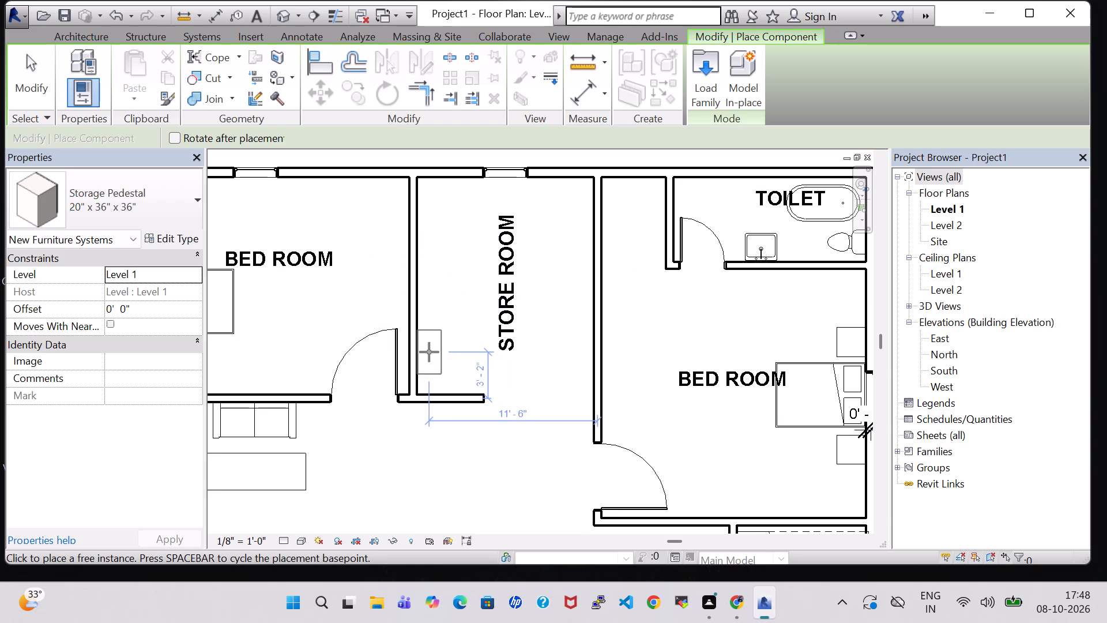
key("space")
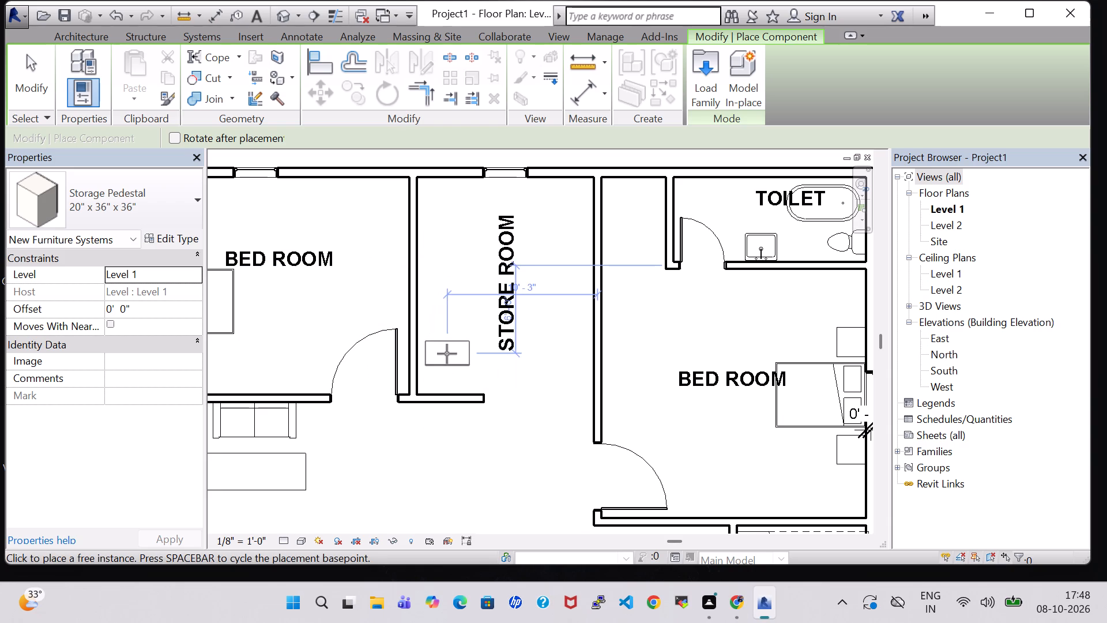
key("space")
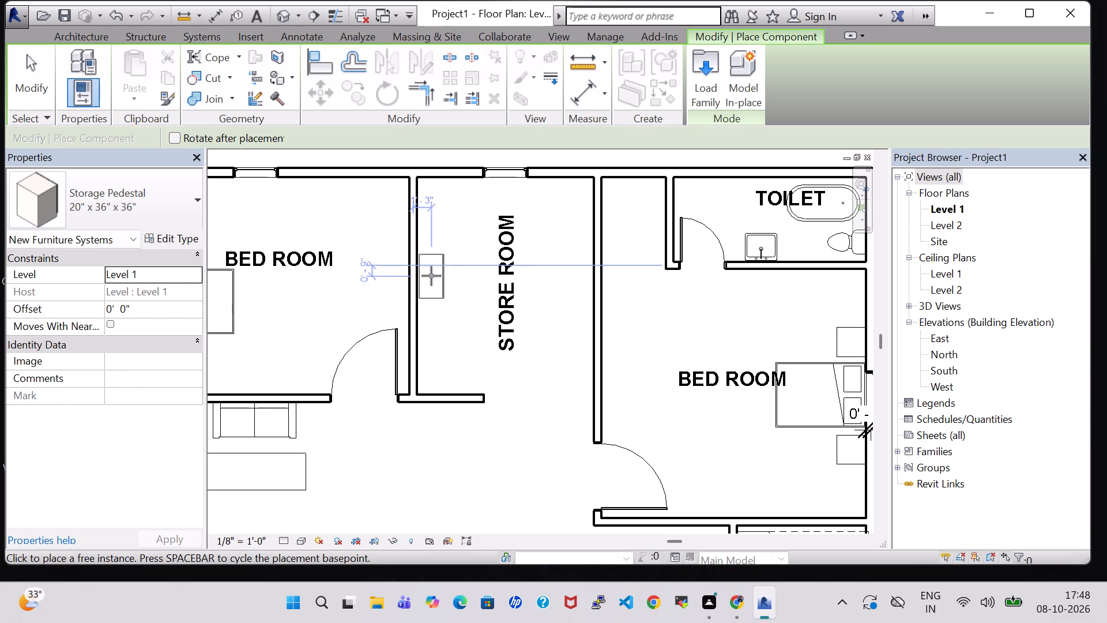
left_click(431, 276)
key("Escape")
key("Escape")
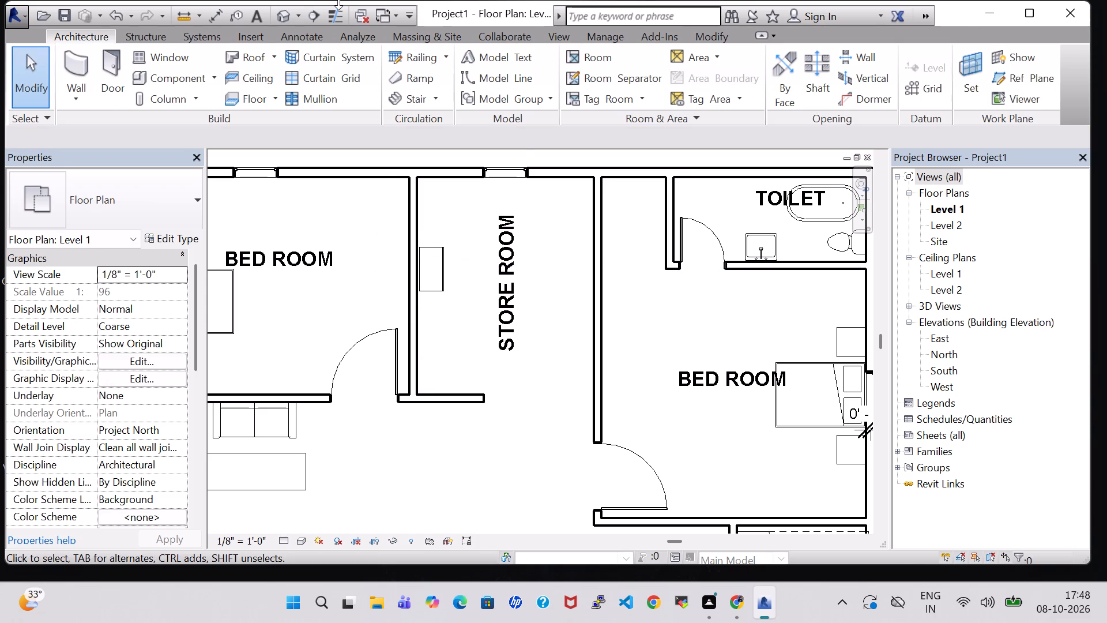
Inspect the furnished rooms in the 3D view, including the Storage Pedestal placed in the store room.
left_click(275, 18)
scroll(676, 371, "down", 2)
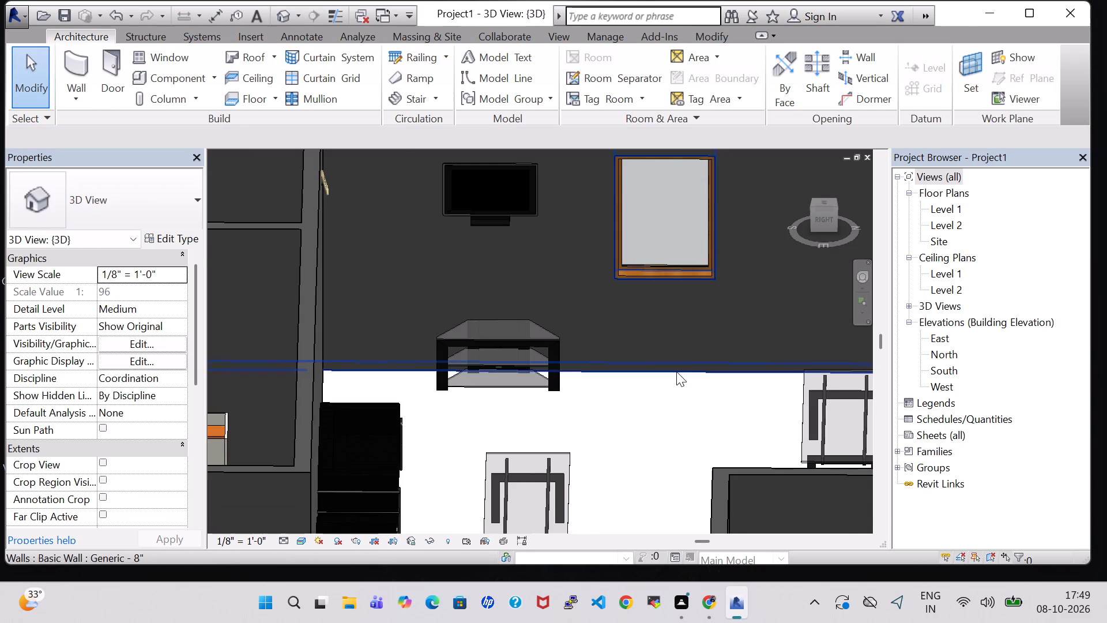
scroll(680, 416, "down", 3)
scroll(756, 390, "down", 5)
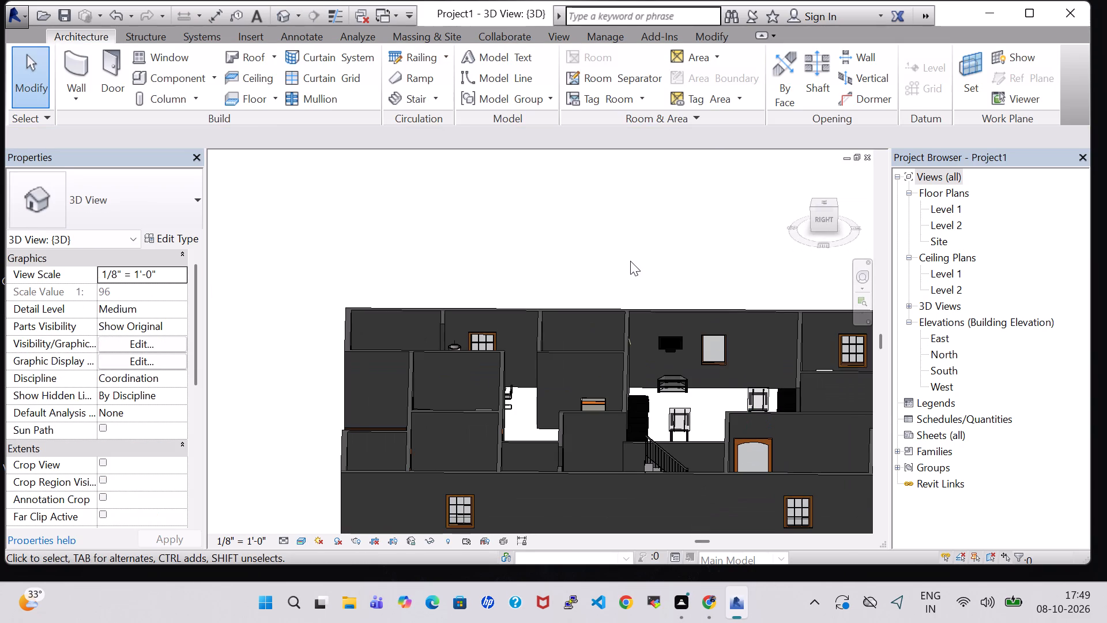
middle_click_drag(651, 219, 656, 286, "shift")
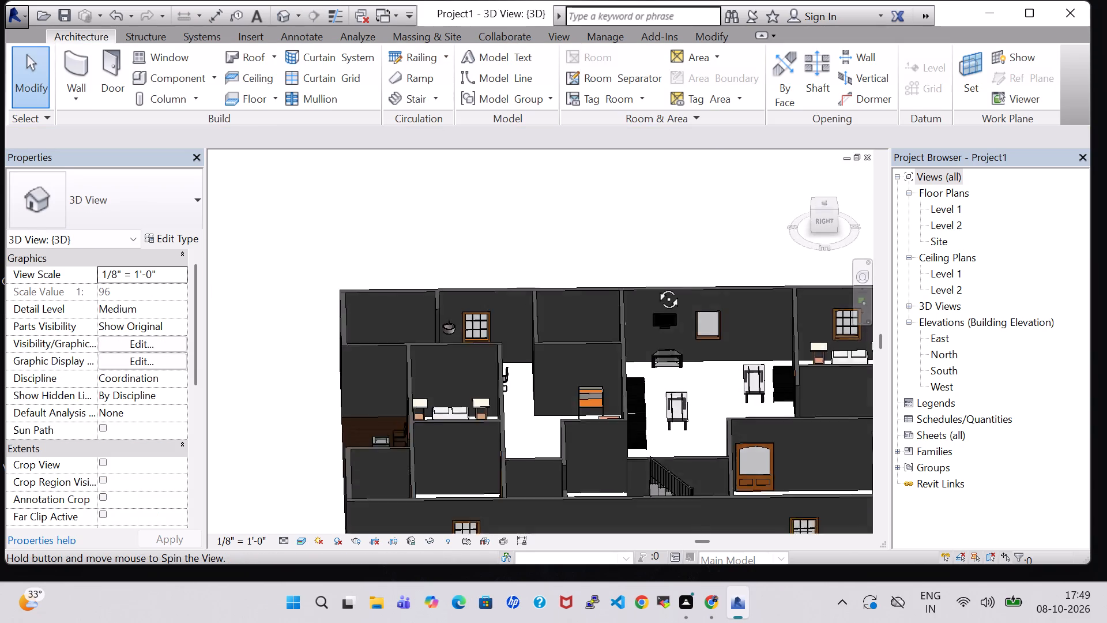
middle_click_drag(656, 286, 654, 328, "shift")
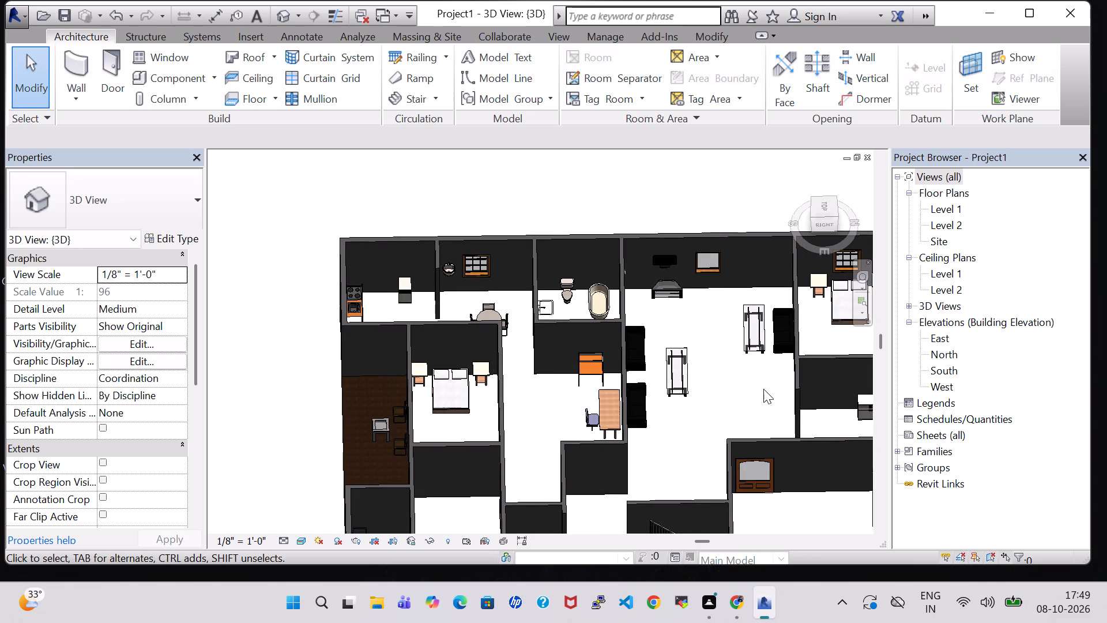
scroll(763, 389, "down", 1)
middle_click_drag(763, 389, 629, 393)
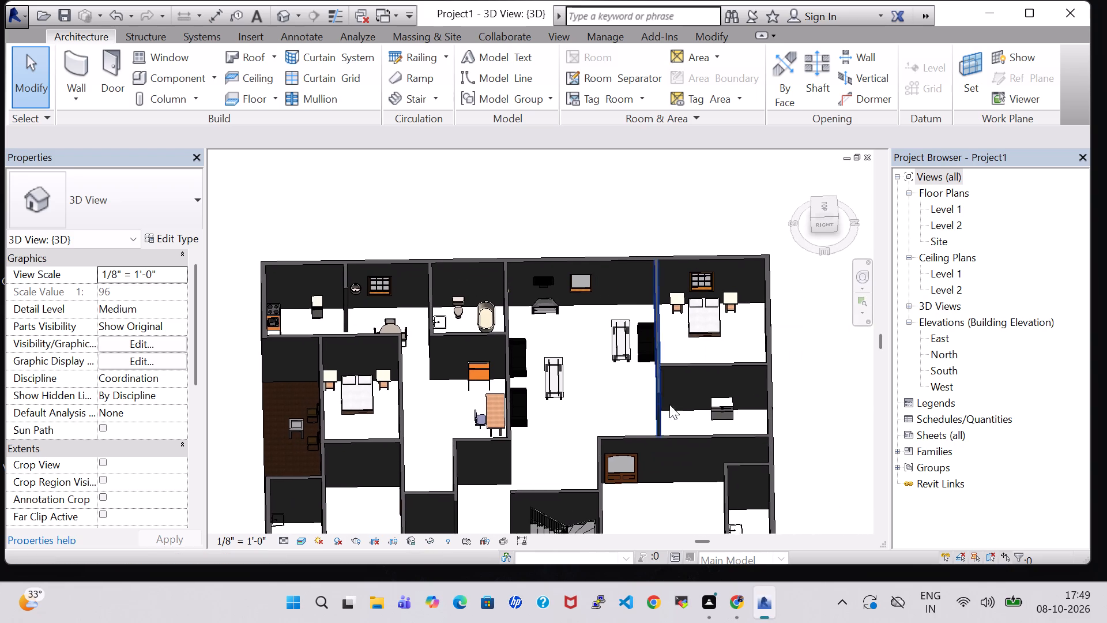
scroll(680, 408, "up", 4)
left_click(604, 374)
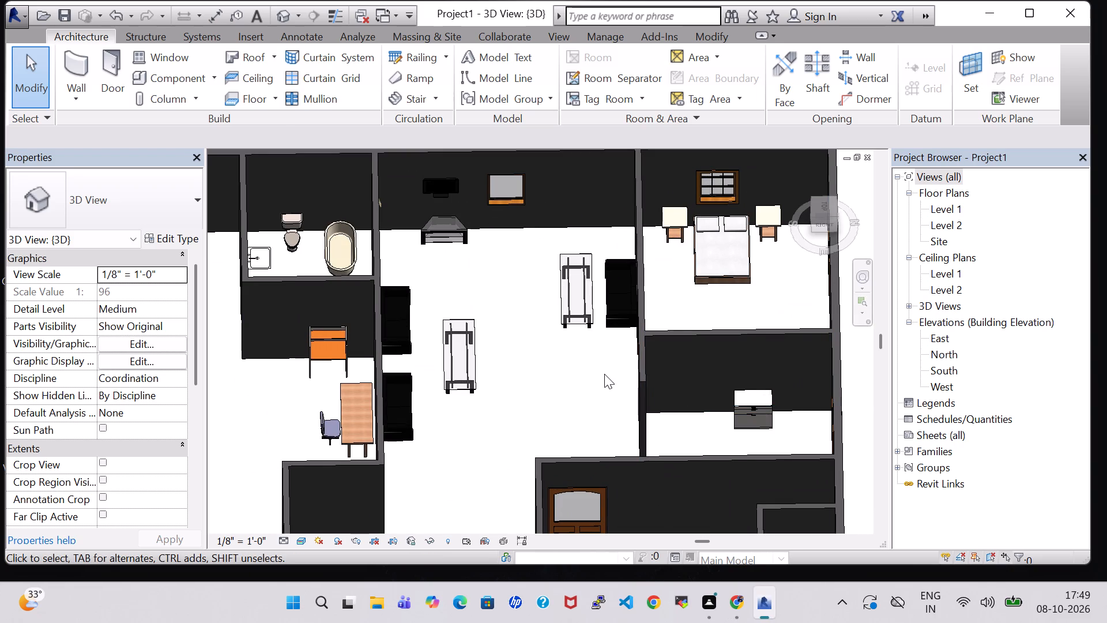
scroll(604, 374, "down", 1)
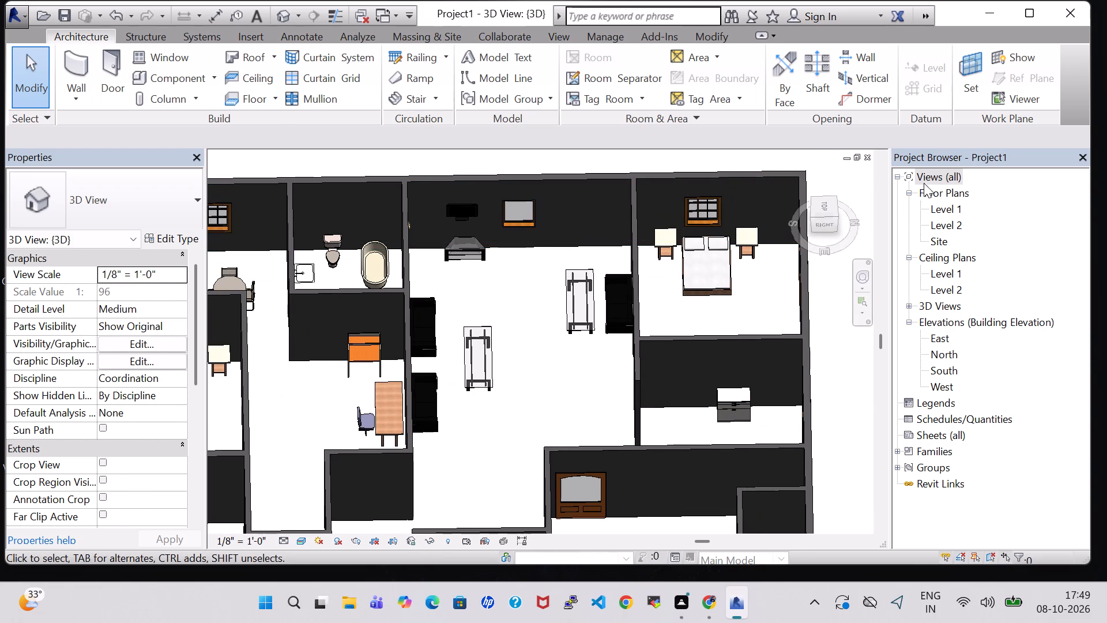
Return to the Level 1 floor plan and load the Entertainment Center family from the US Imperial library's Furniture Storage folder as a component.
double_click(952, 208)
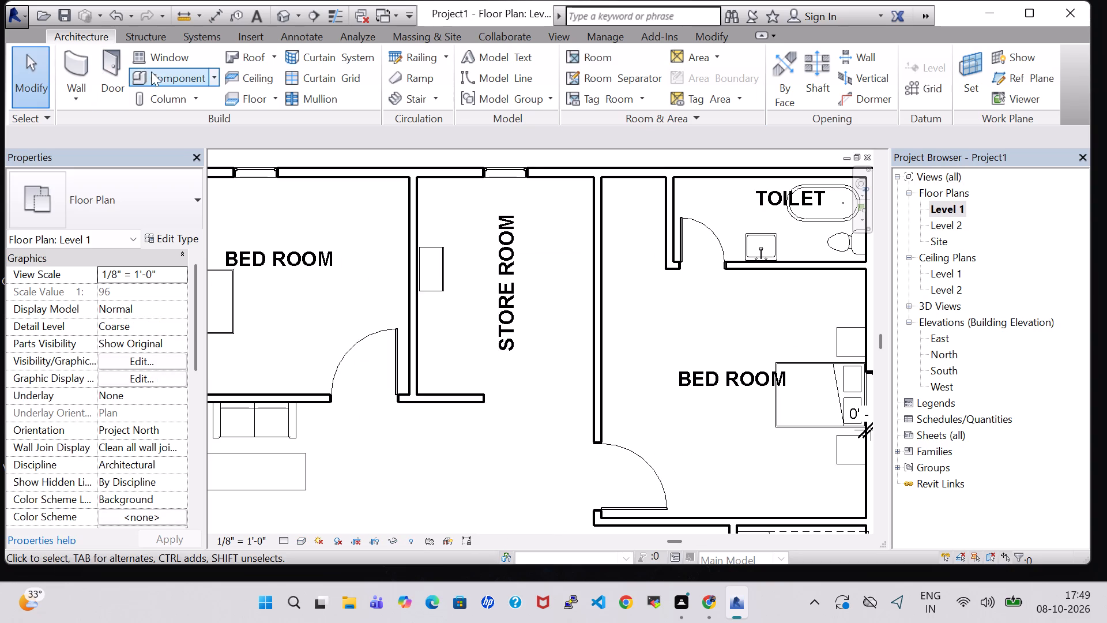
left_click(173, 81)
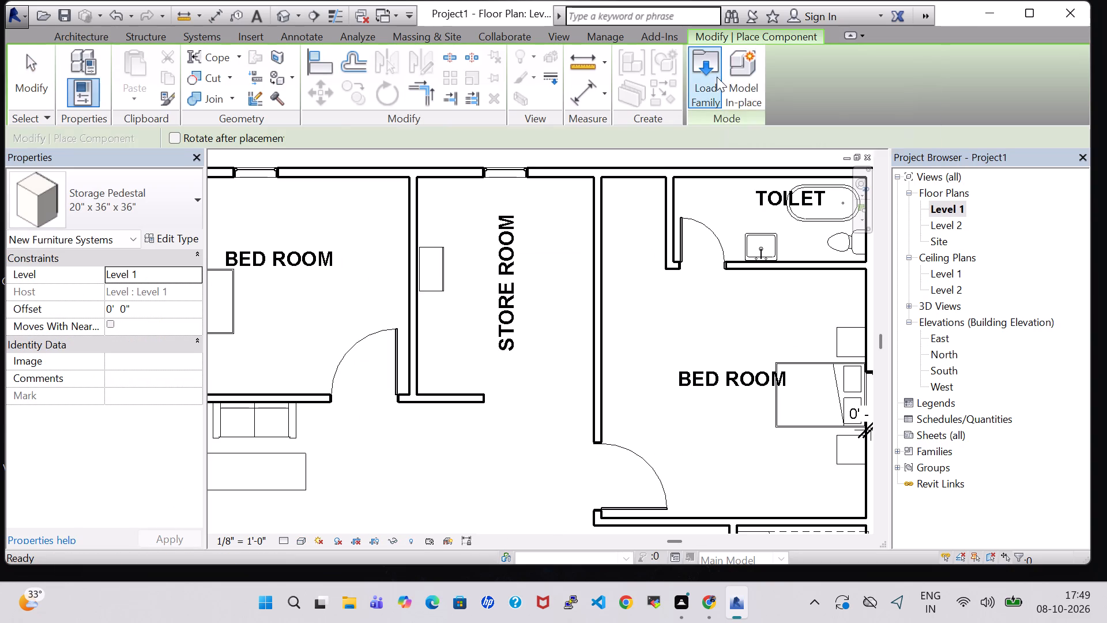
left_click(716, 78)
scroll(717, 270, "down", 2)
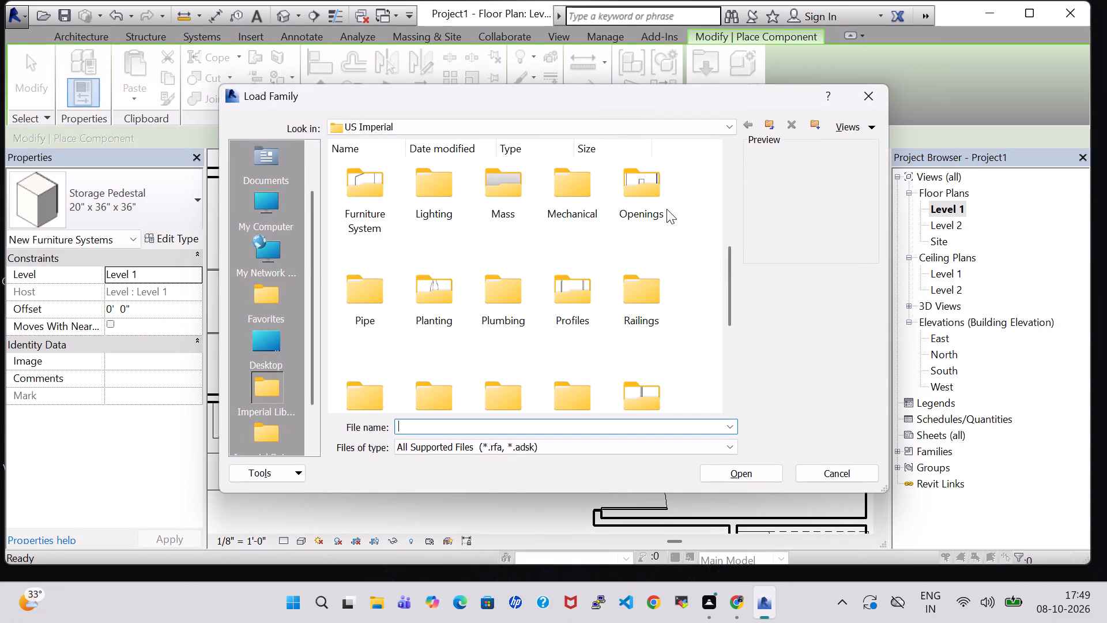
scroll(667, 209, "up", 1)
double_click(649, 233)
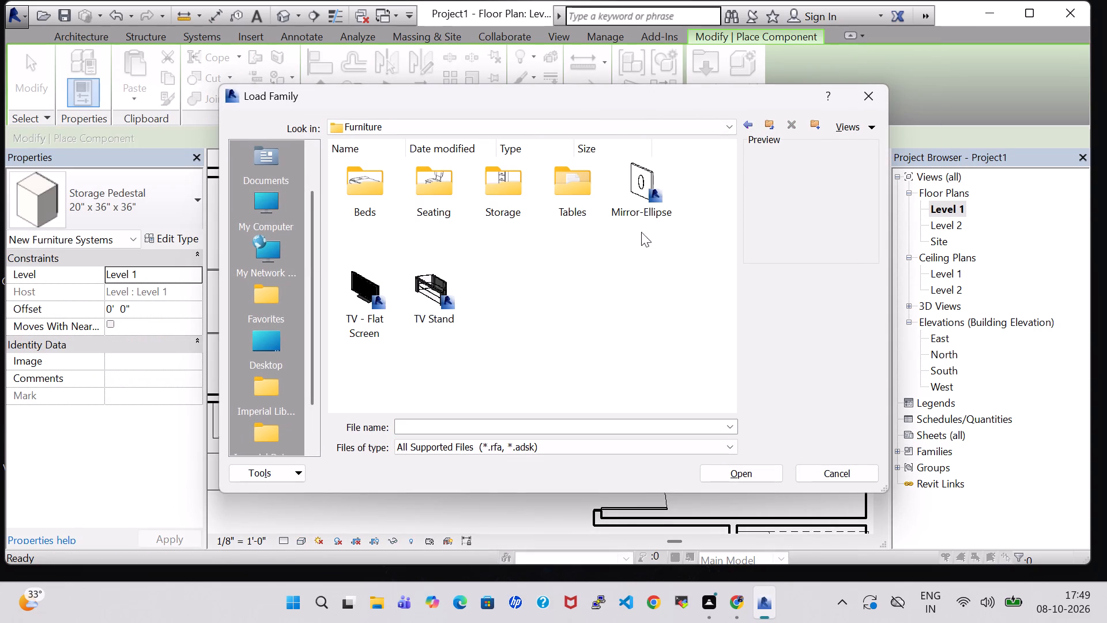
left_click(459, 200)
double_click(522, 209)
double_click(515, 208)
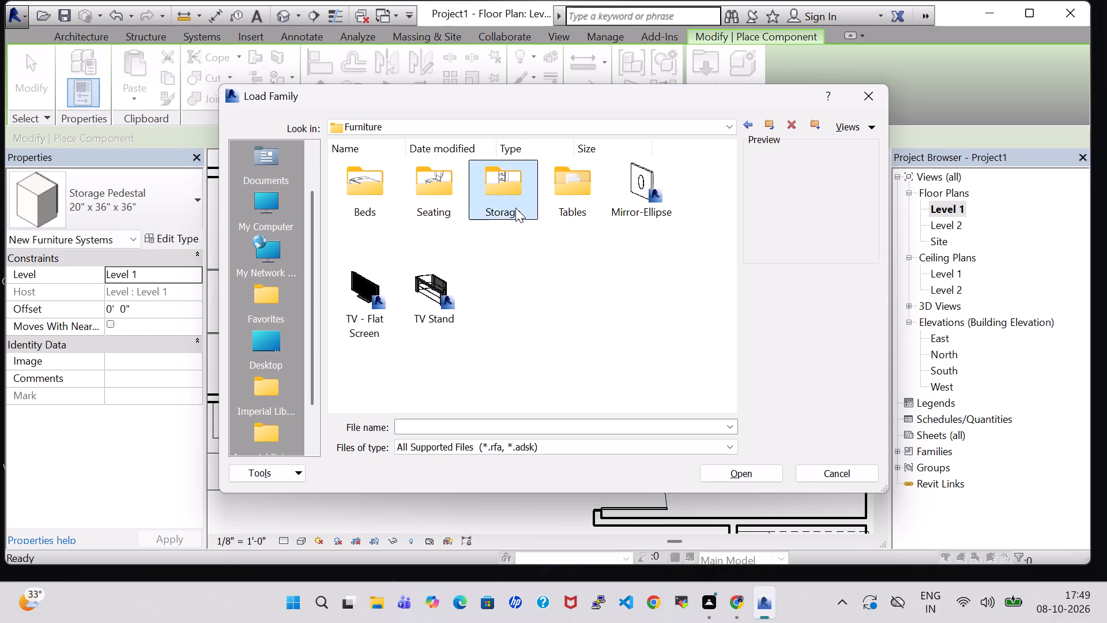
scroll(544, 277, "up", 2)
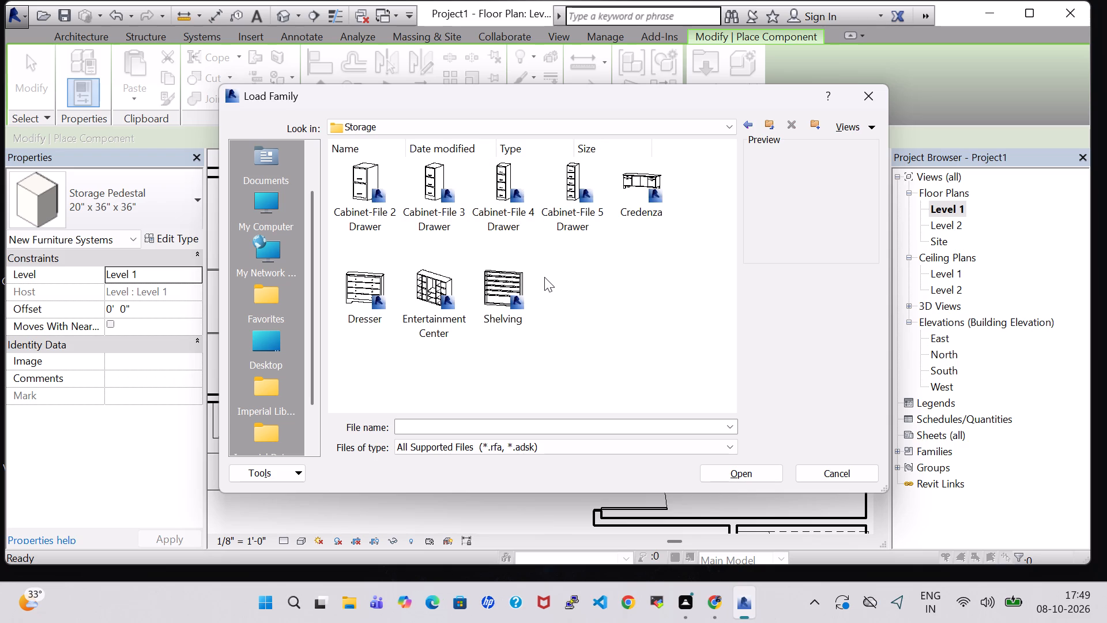
left_click(492, 282)
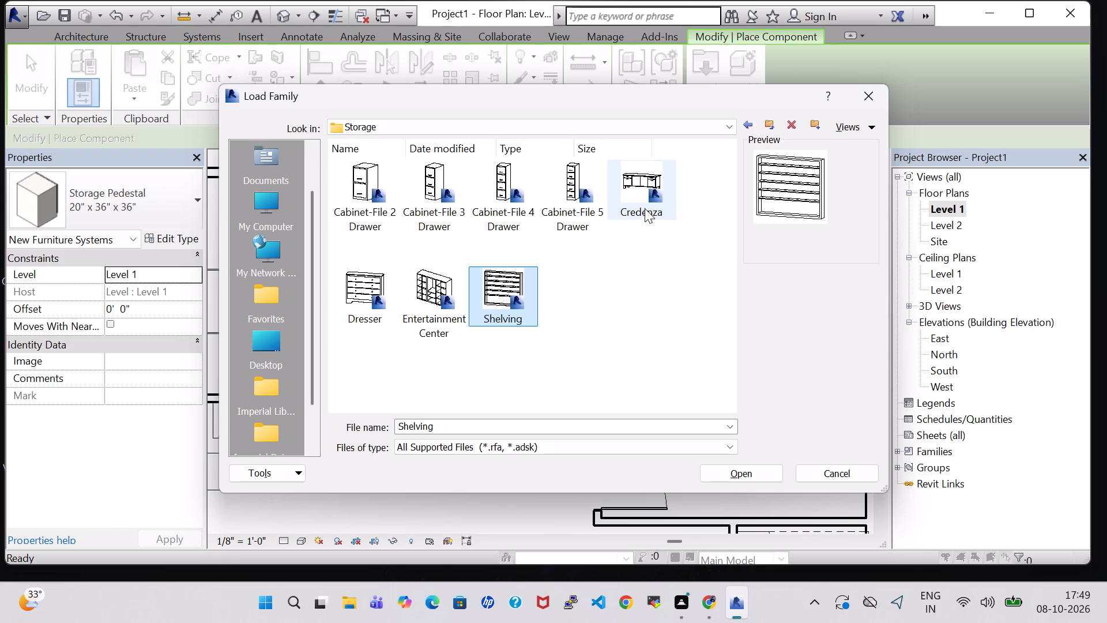
left_click(409, 290)
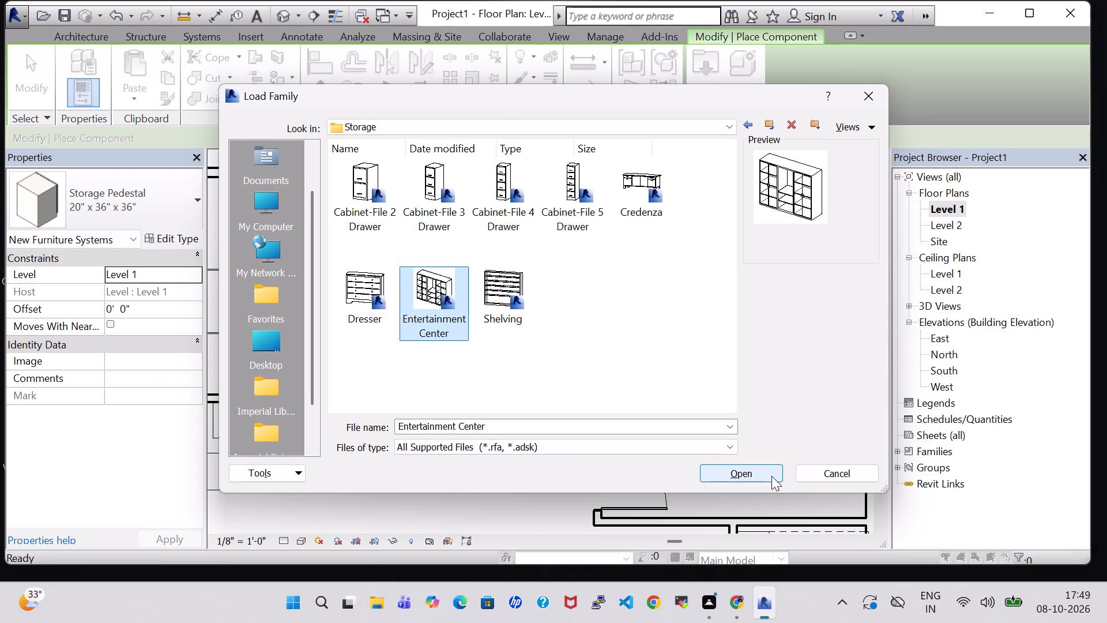
left_click(771, 476)
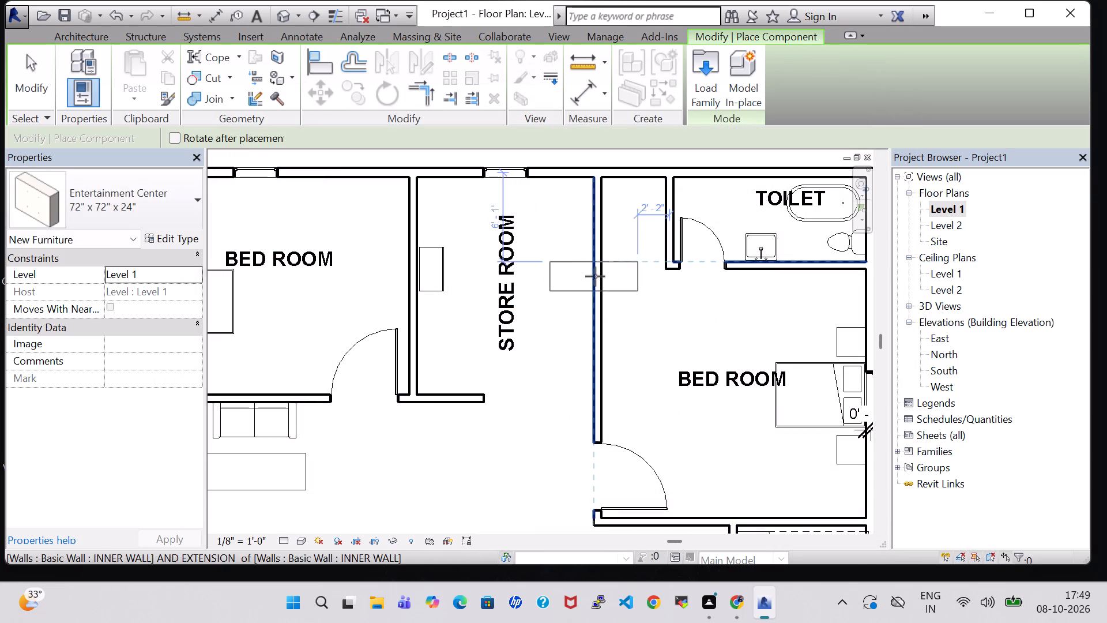
Place a 72" x 72" x 24" Entertainment Center lengthwise along the store room wall opposite the Storage Pedestal, about 3'-1" from the windowed wall.
key("space")
left_click(577, 258)
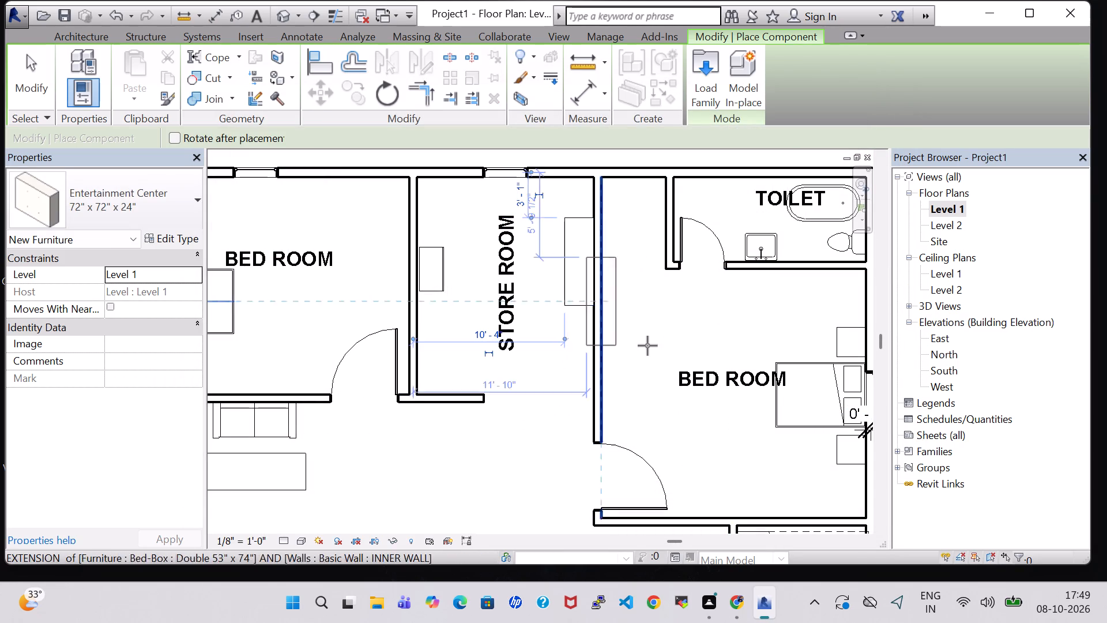
key("Escape")
key("Escape")
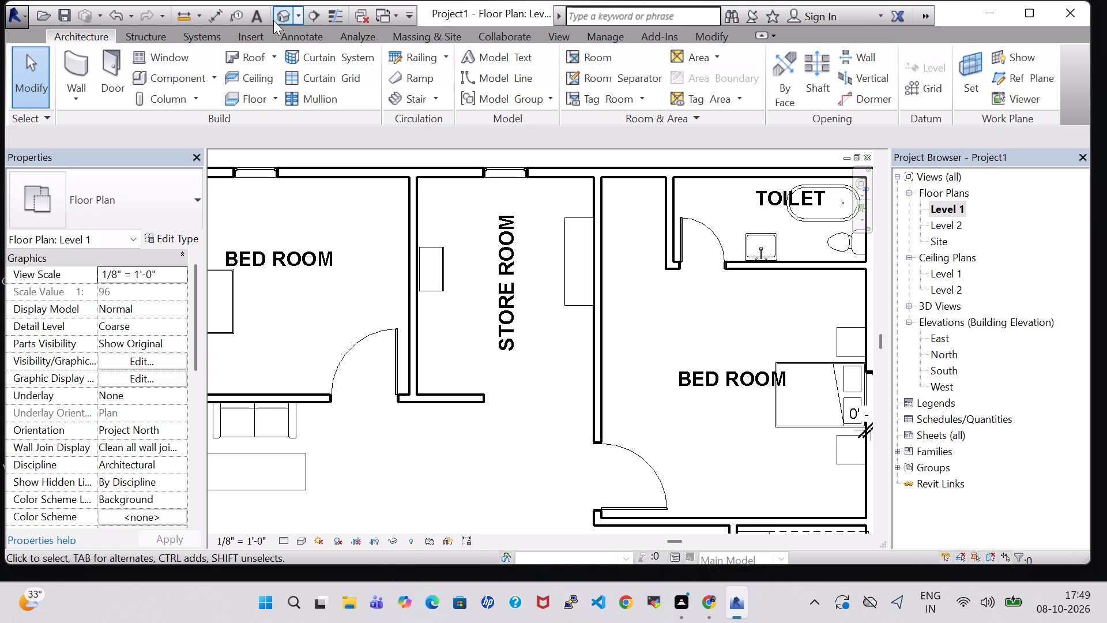
In the 3D view, rotate the store room's Entertainment Center by 180 degrees so its open shelves face into the room.
left_click(273, 20)
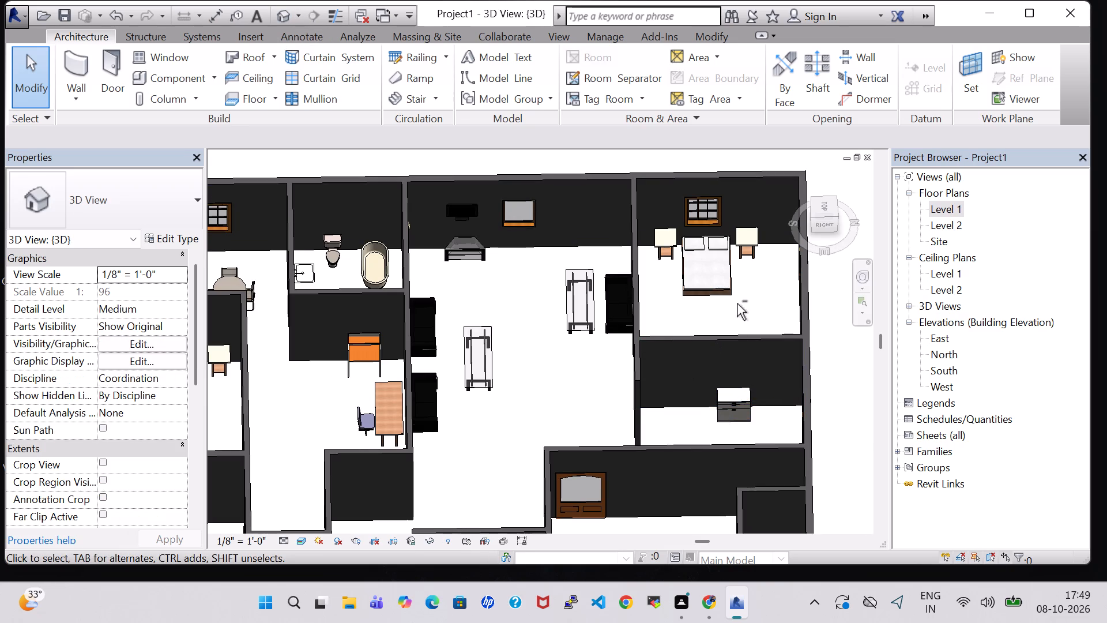
middle_click_drag(777, 256, 748, 382, "shift")
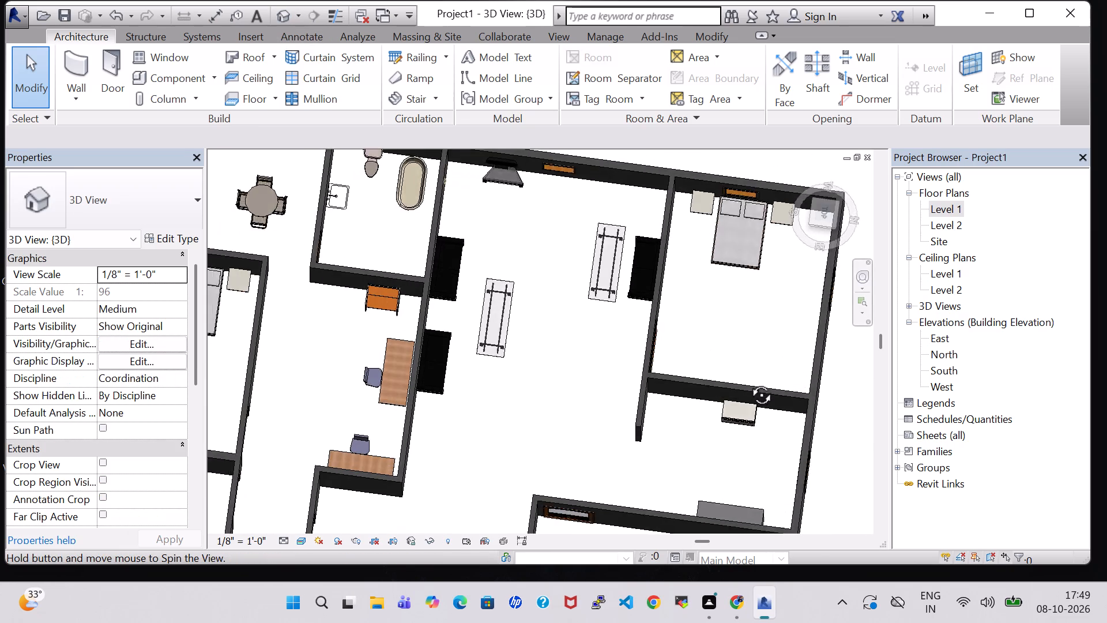
middle_click_drag(748, 382, 380, 294, "shift")
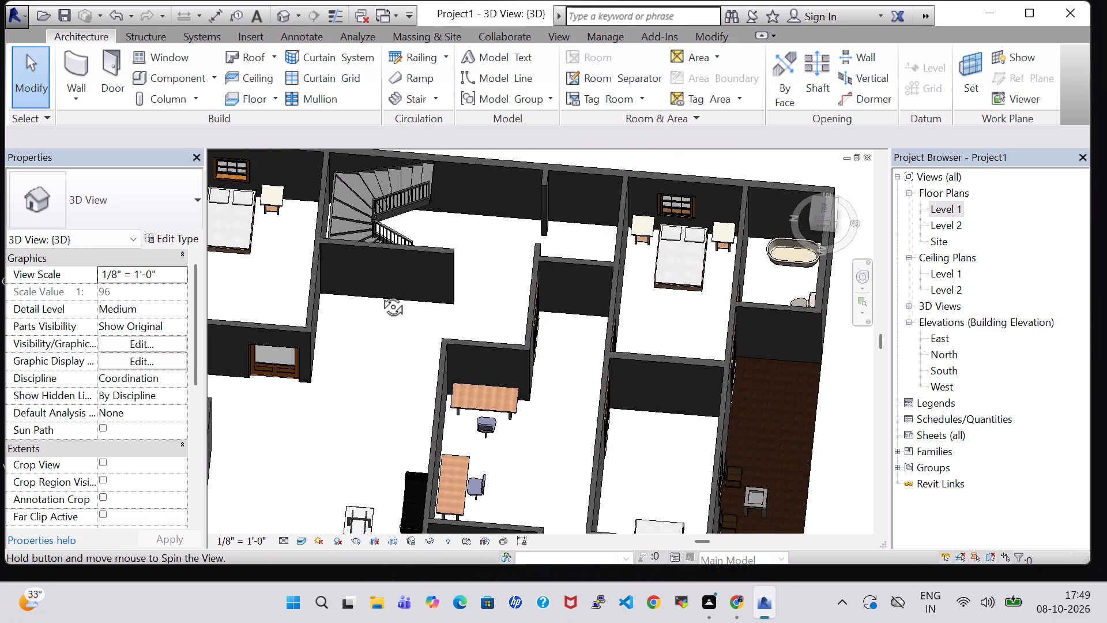
middle_click_drag(380, 294, 428, 258, "shift")
middle_click_drag(340, 427, 548, 258)
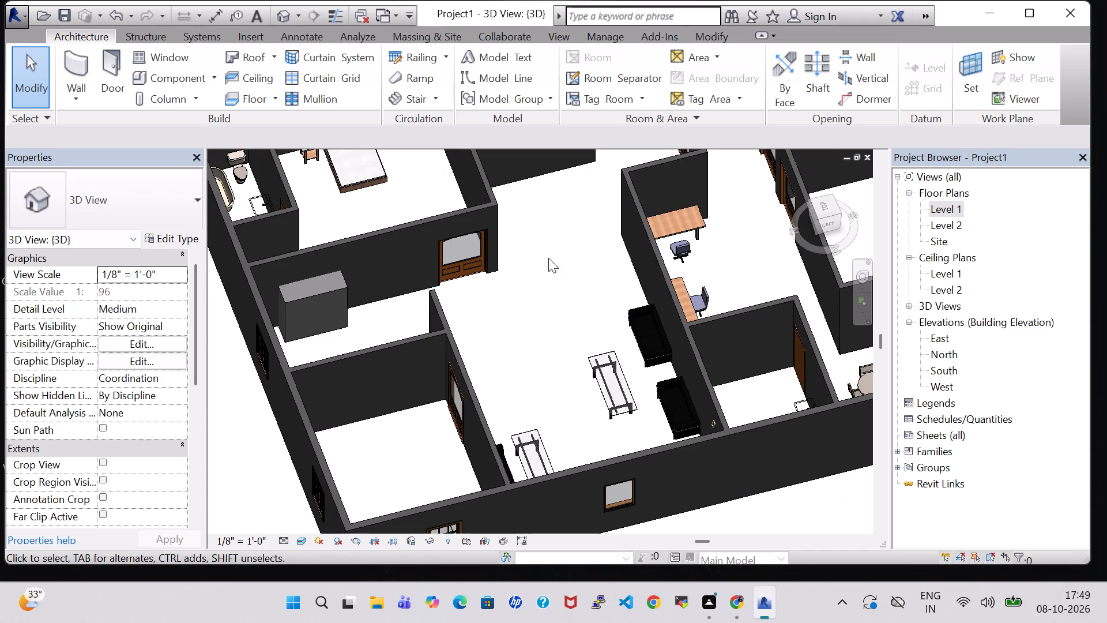
left_click(333, 294)
key("space")
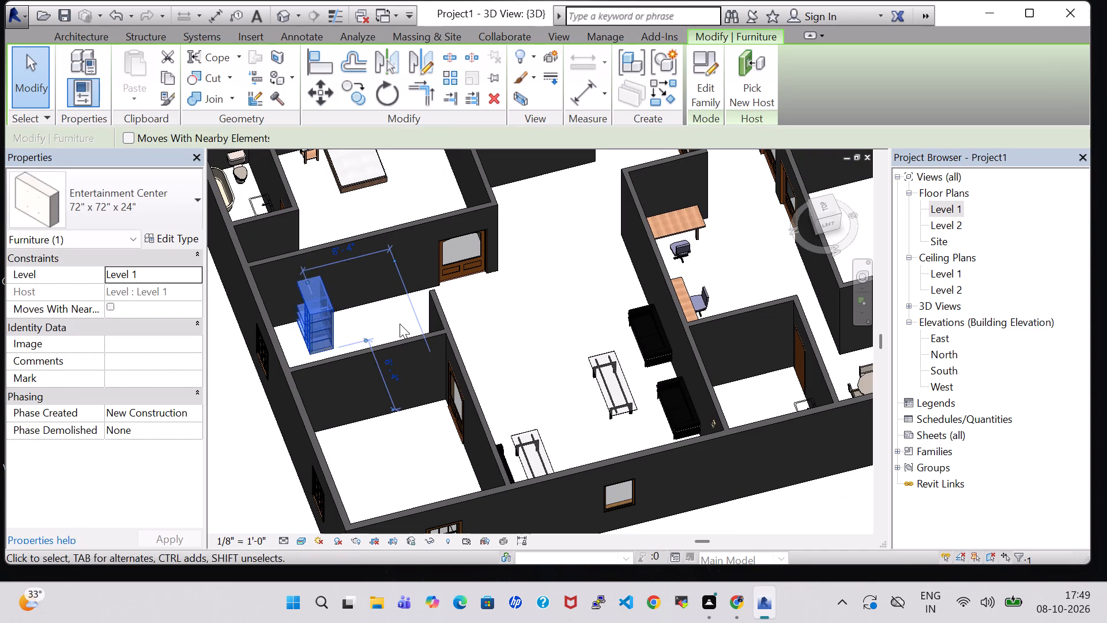
key("space")
left_click(539, 321)
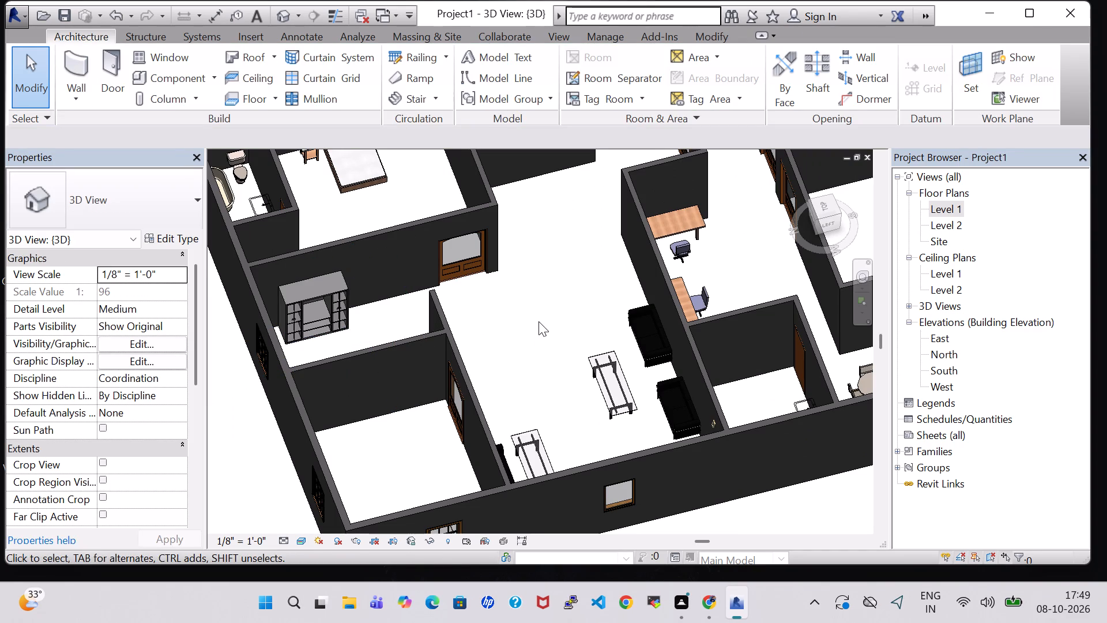
middle_click_drag(539, 321, 540, 243, "shift")
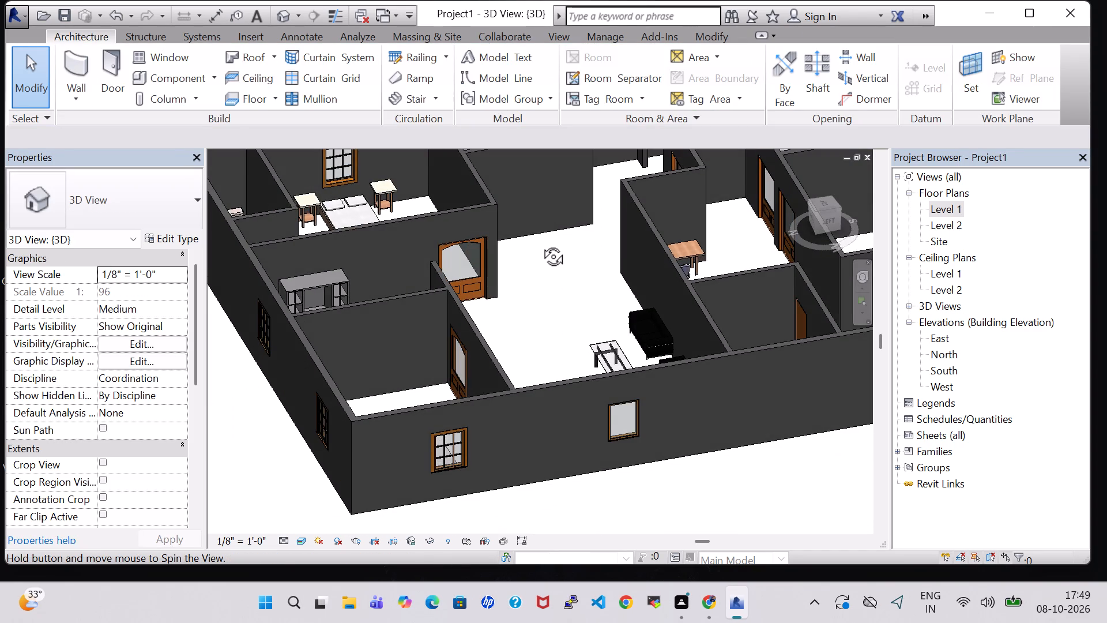
middle_click_drag(540, 243, 529, 248, "shift")
In the Level 1 floor plan, nudge the BED ROOM tag beside the STORE ROOM and TOILET horizontally clear of the bed.
double_click(946, 208)
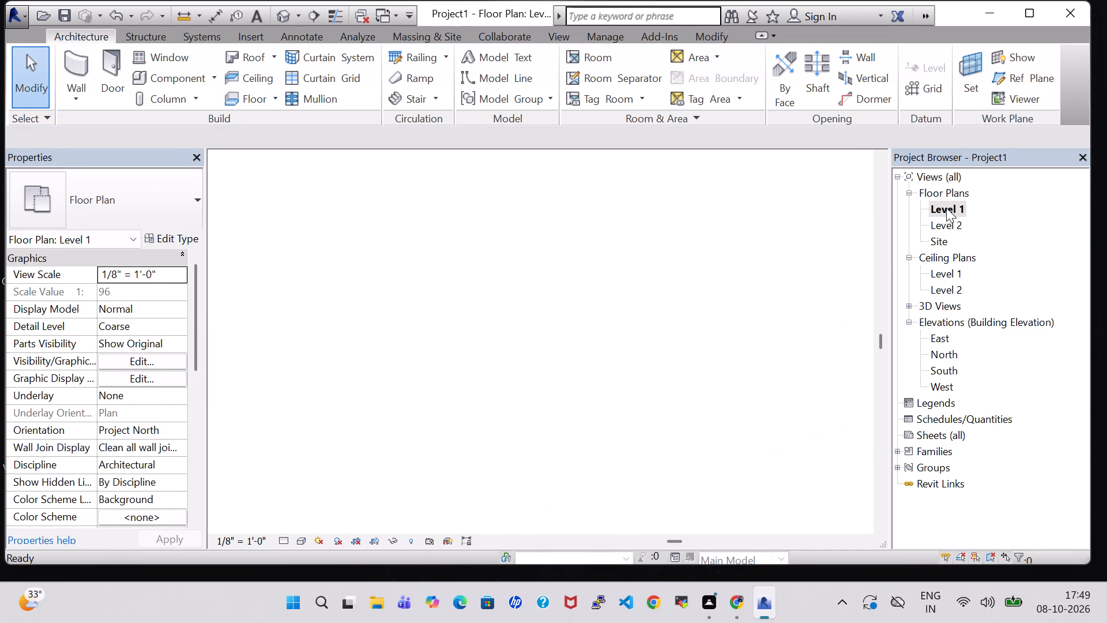
scroll(735, 358, "down", 3)
left_click(735, 367)
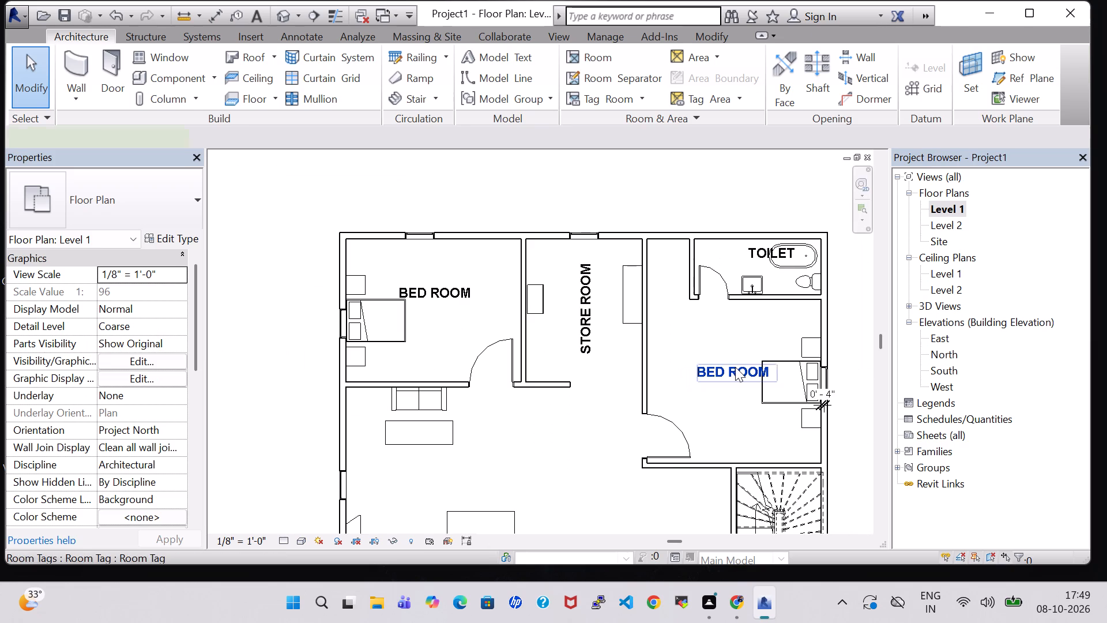
key("Left")
key("Left")
key("Left")
key("Left")
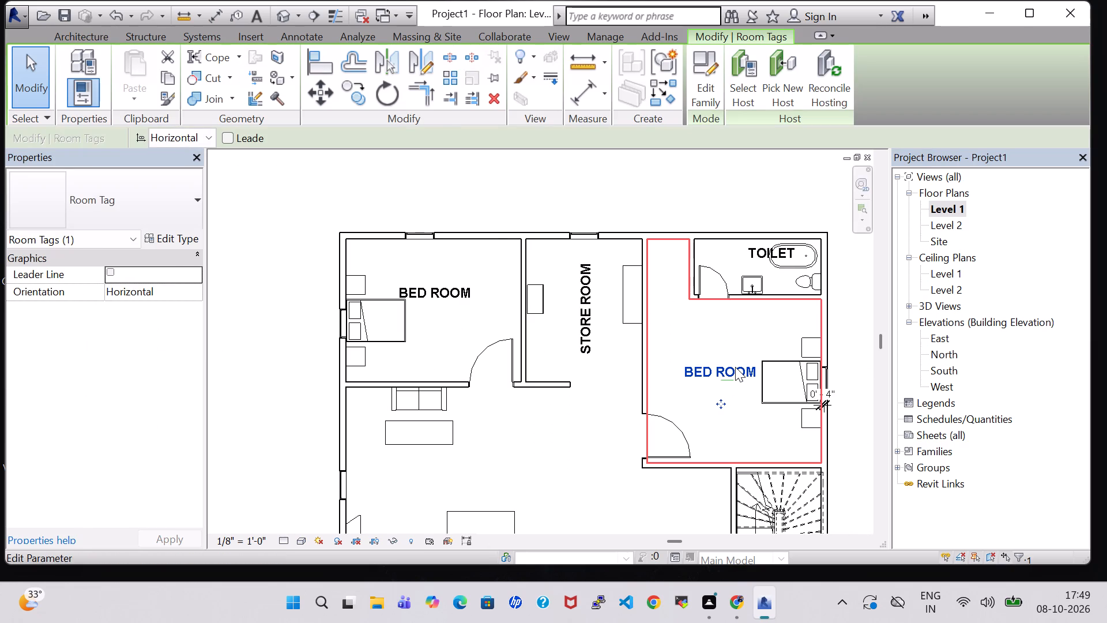
left_click(454, 174)
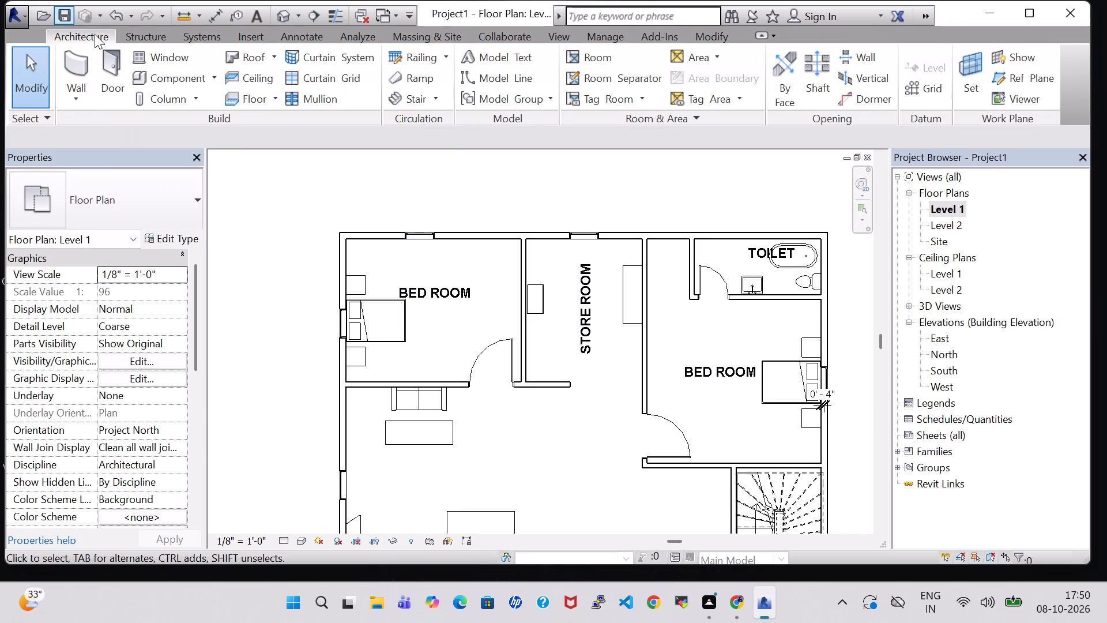
Browse the loaded component types for further furniture to place on the Level 1 floor plan.
left_click(174, 83)
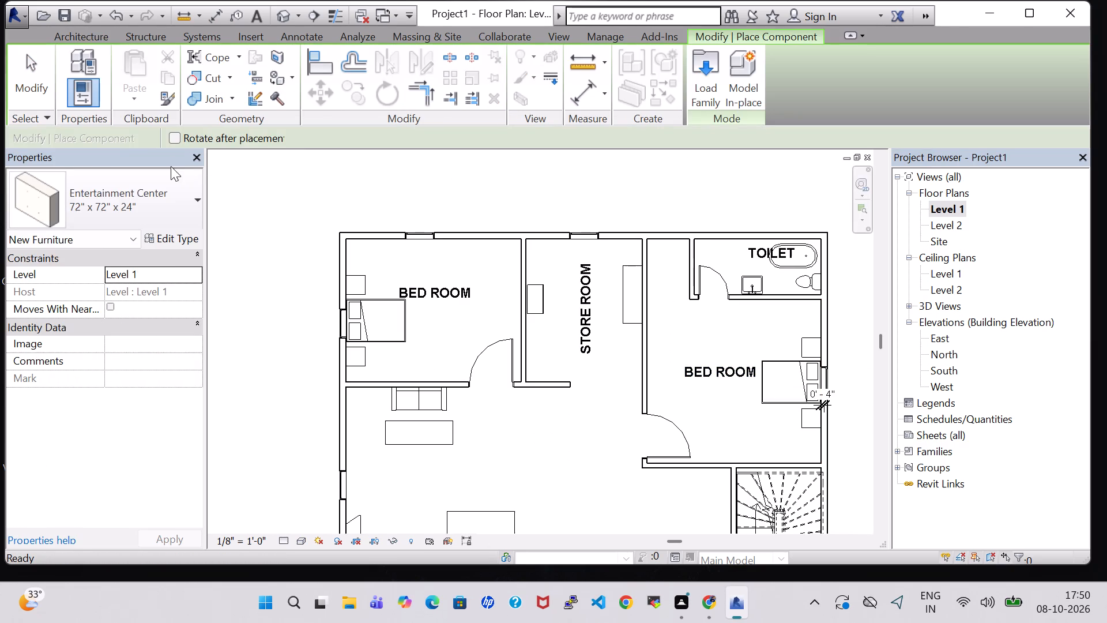
left_click(172, 199)
scroll(113, 363, "down", 2)
scroll(113, 363, "up", 5)
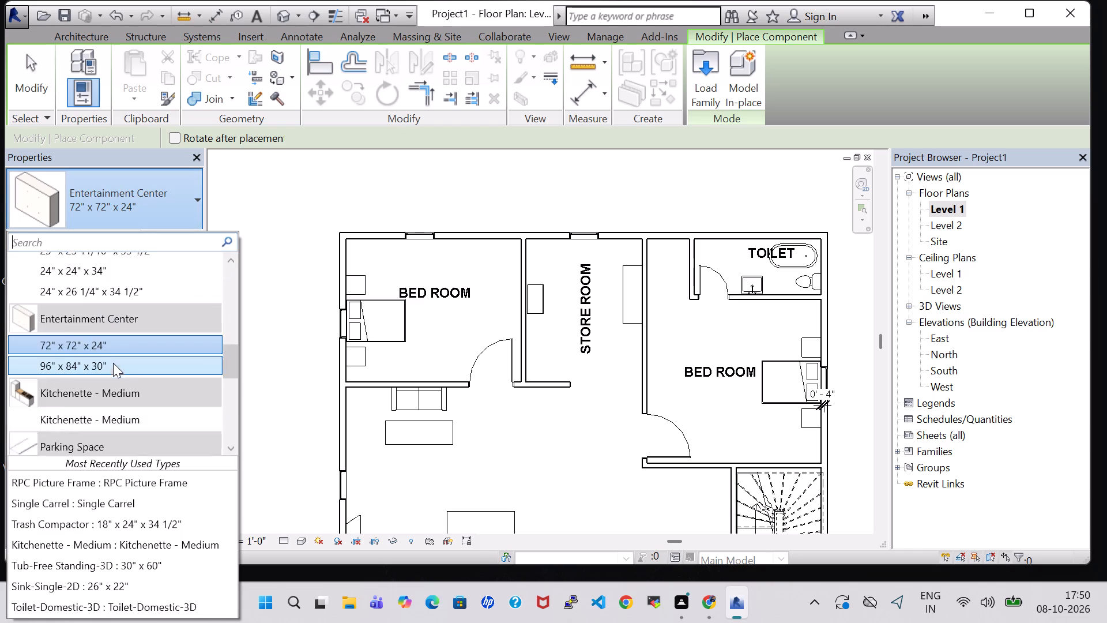
scroll(113, 363, "up", 9)
scroll(113, 363, "down", 2)
scroll(113, 363, "up", 3)
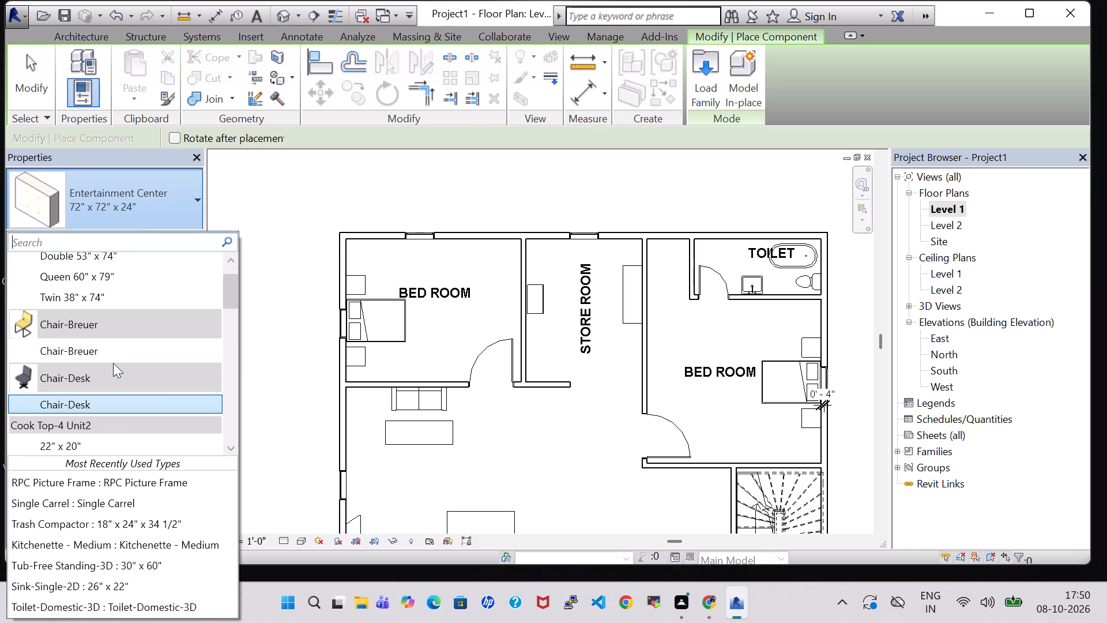
scroll(113, 363, "up", 7)
scroll(113, 363, "down", 10)
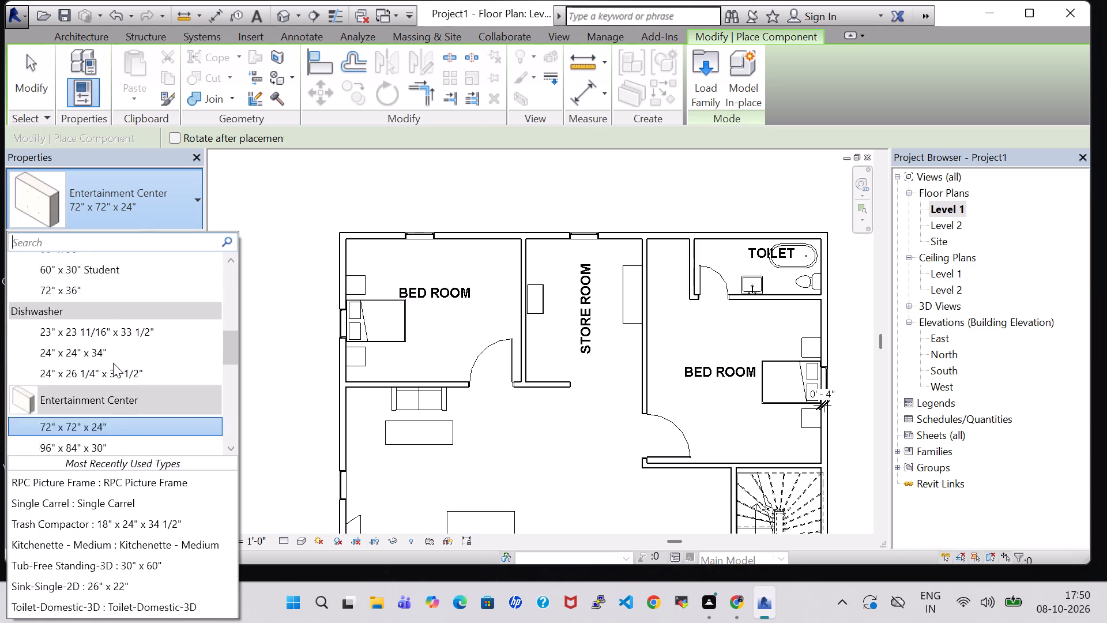
scroll(113, 363, "down", 9)
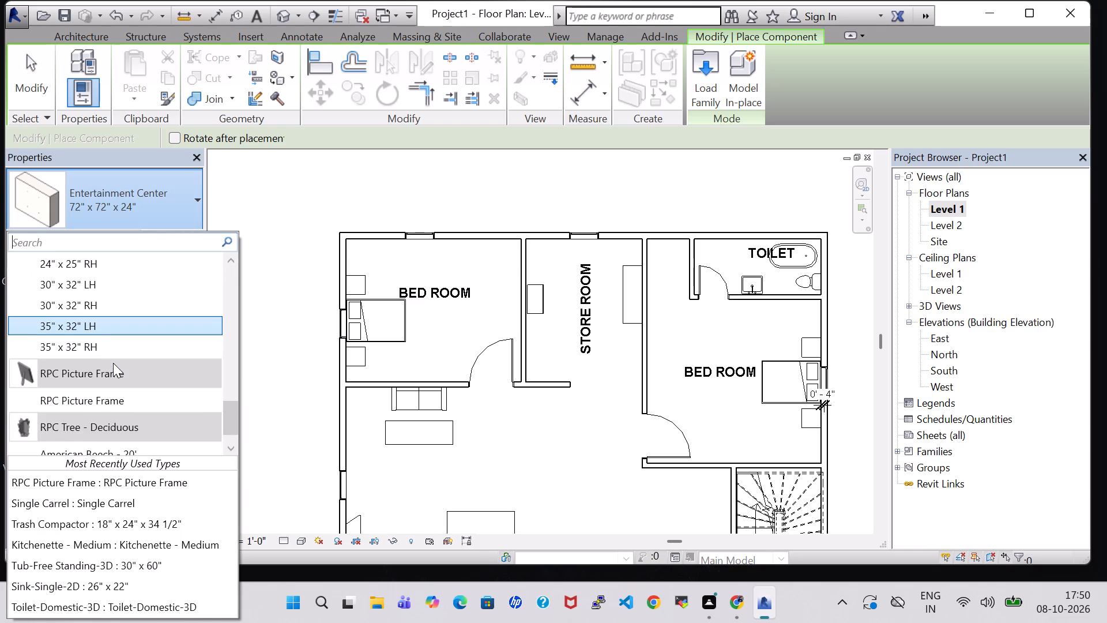
scroll(113, 363, "down", 8)
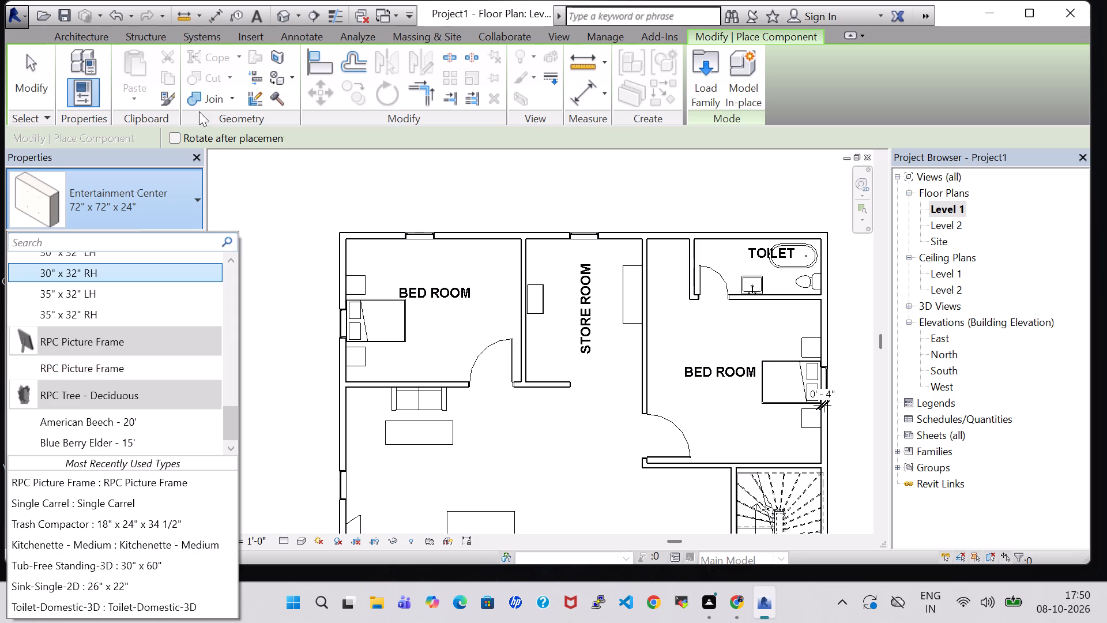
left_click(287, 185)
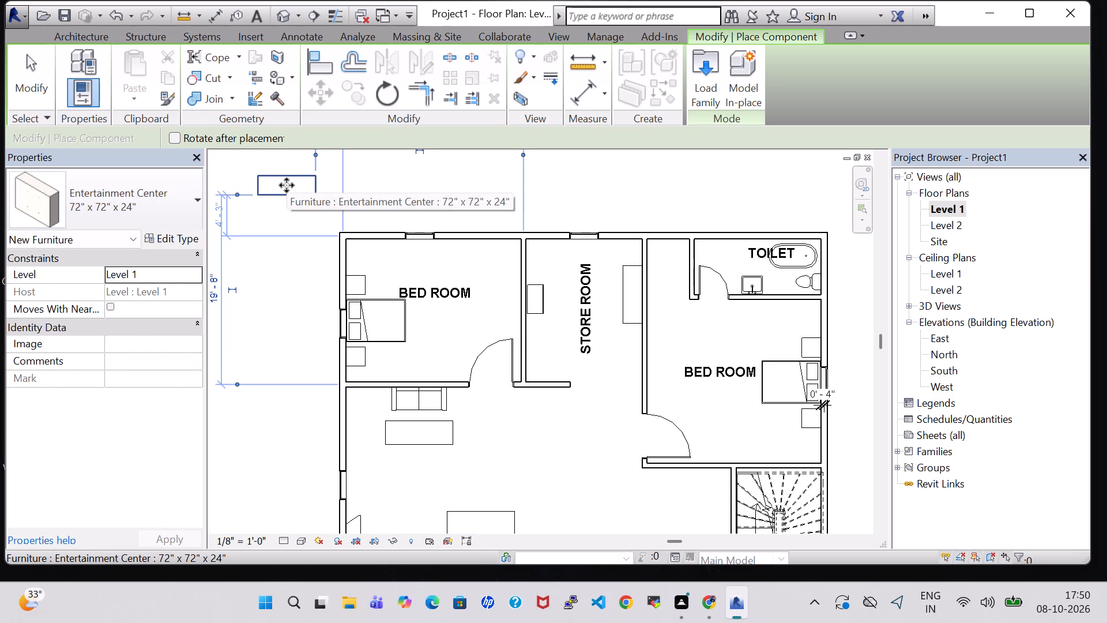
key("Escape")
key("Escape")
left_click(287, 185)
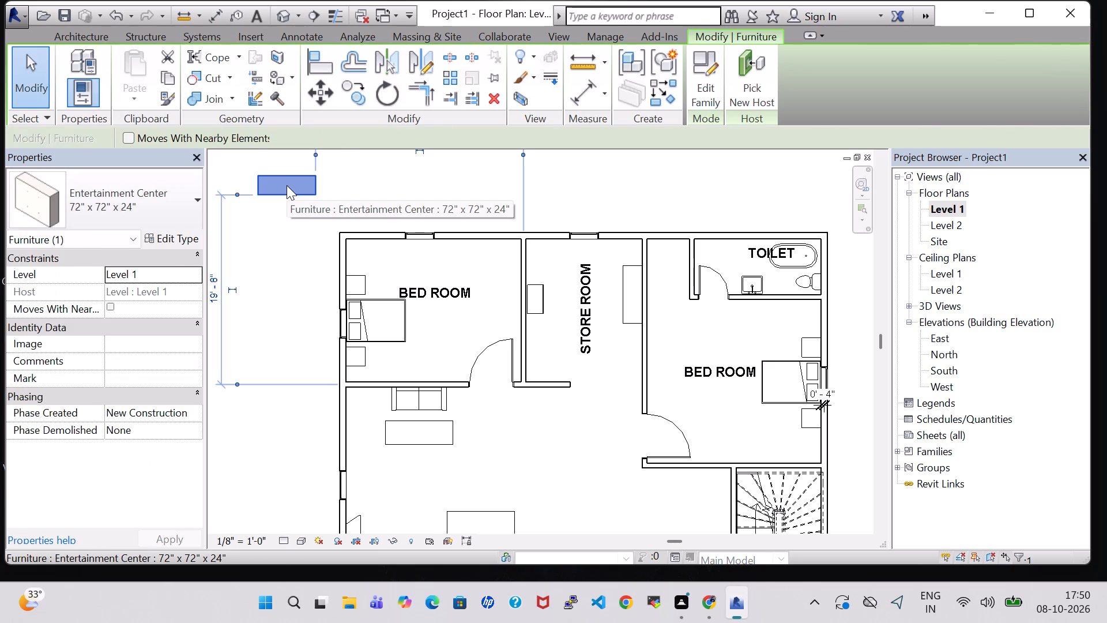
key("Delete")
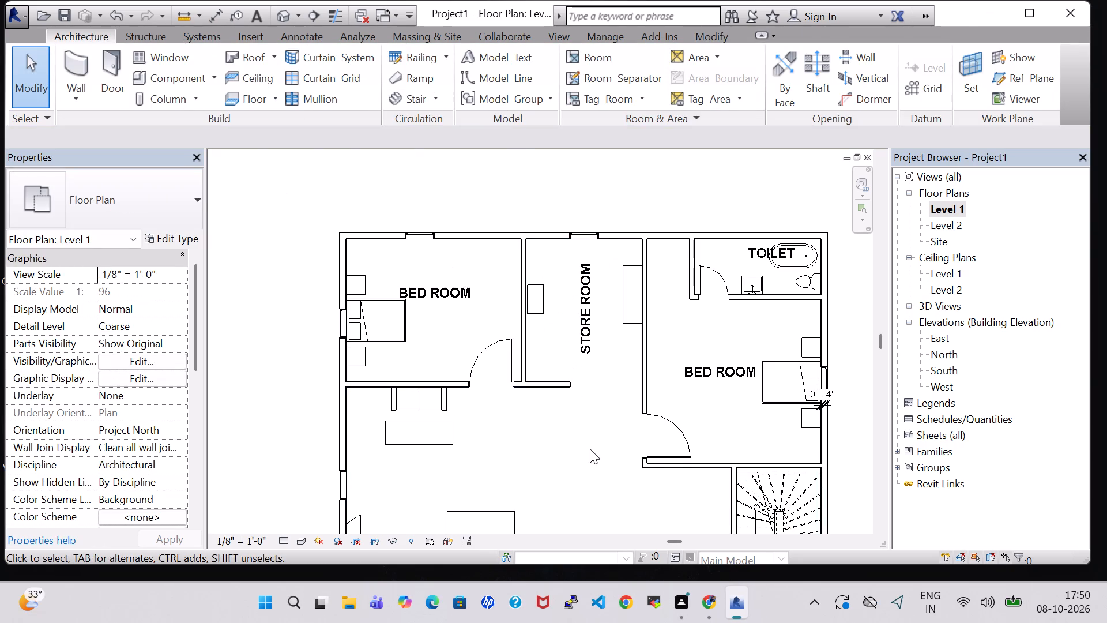
Clear the name from the LOUNGE room tag between the drawing hall and the lift.
scroll(590, 449, "down", 4)
middle_click_drag(790, 400, 790, 392)
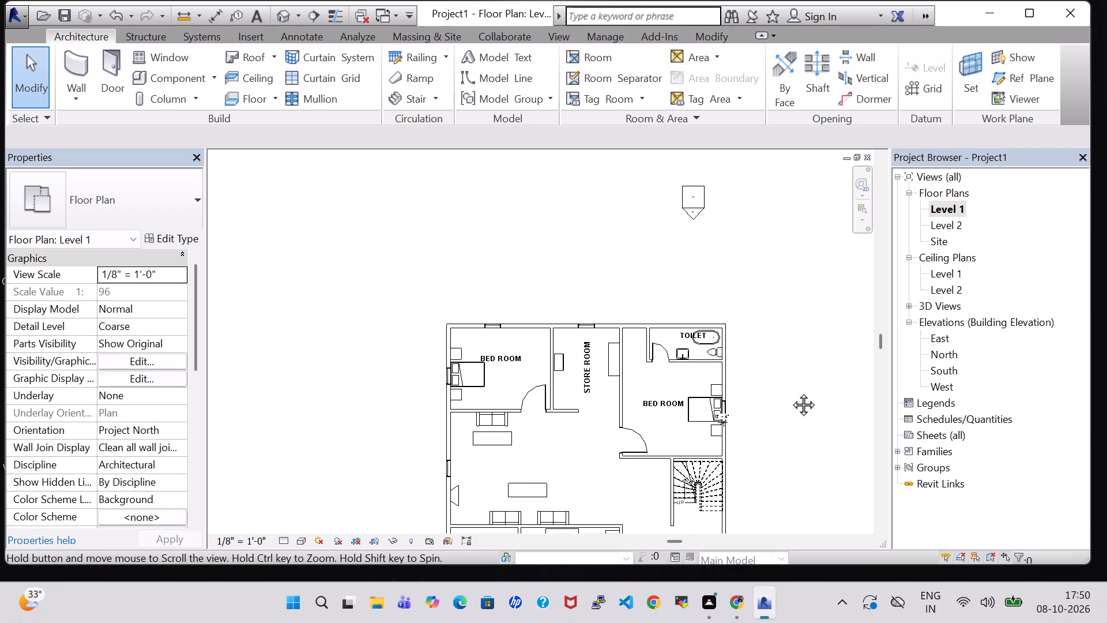
middle_click_drag(790, 392, 751, 223)
scroll(751, 223, "down", 1)
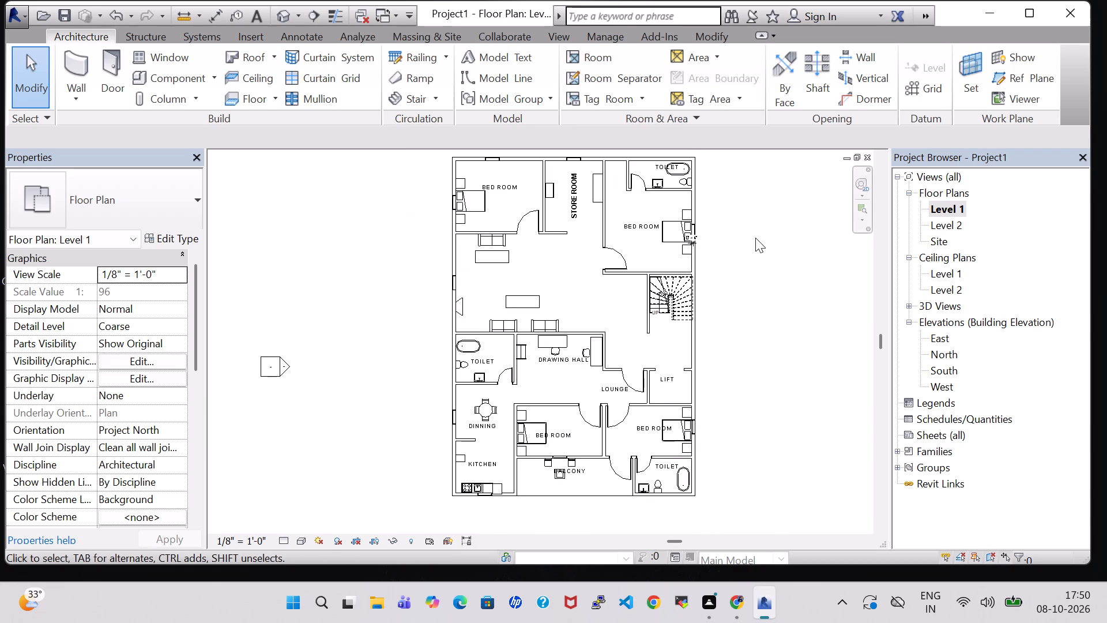
middle_click_drag(755, 238, 724, 243)
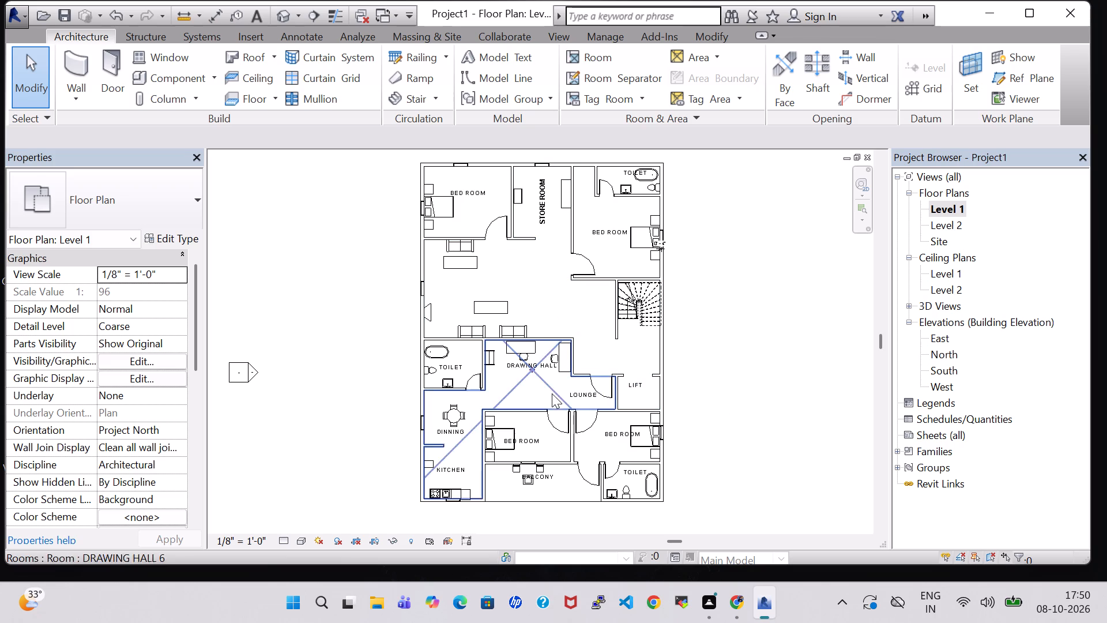
left_click(577, 394)
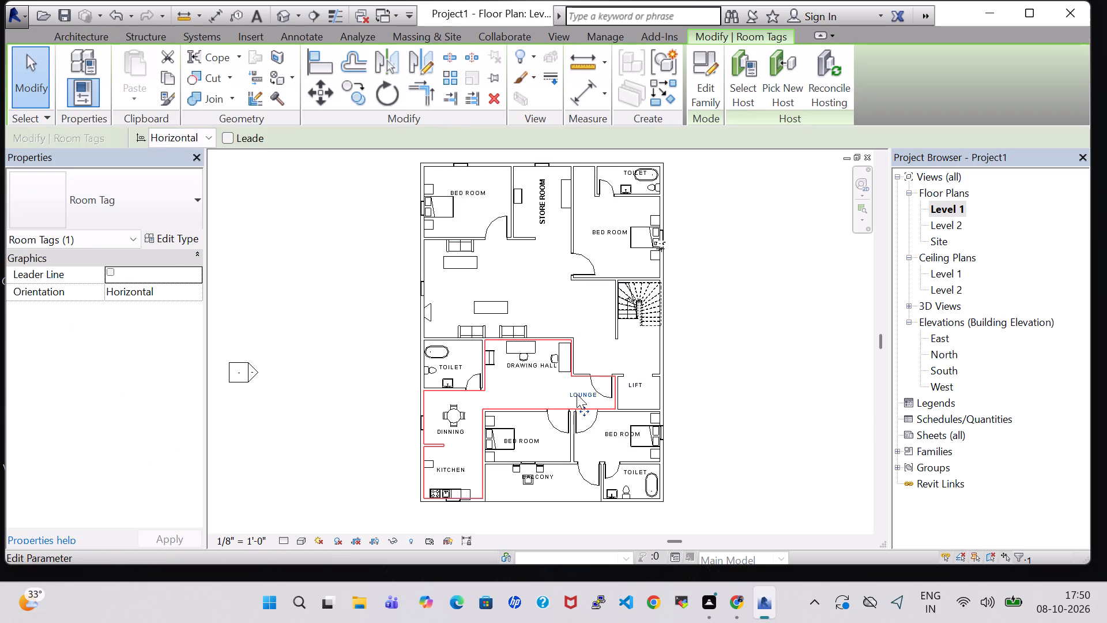
left_click(577, 394)
key("Delete")
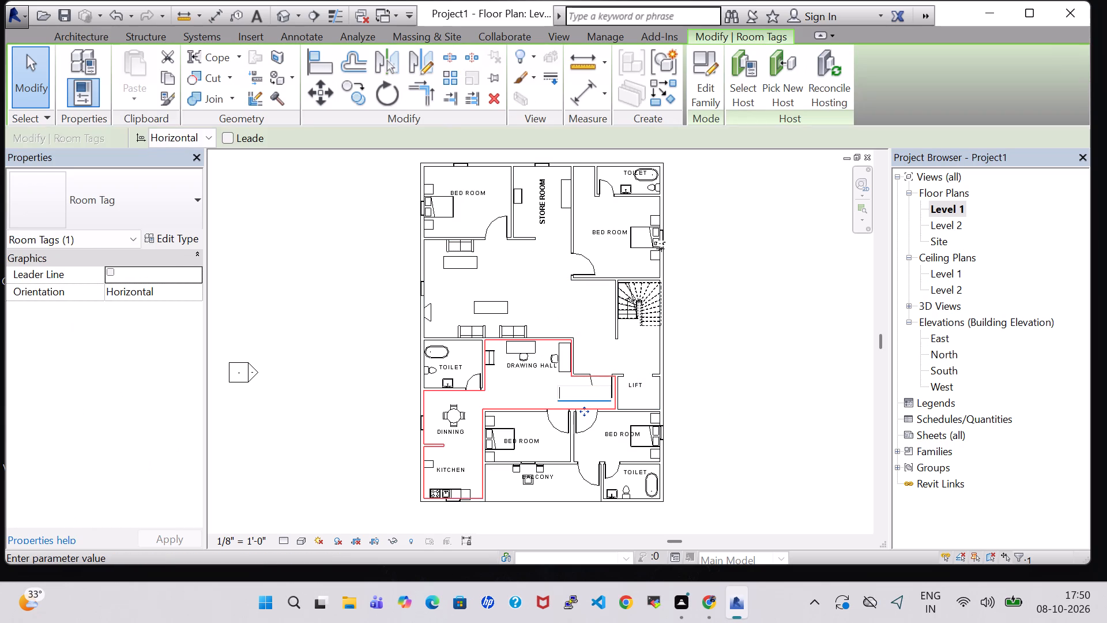
key("Delete")
left_click(774, 367)
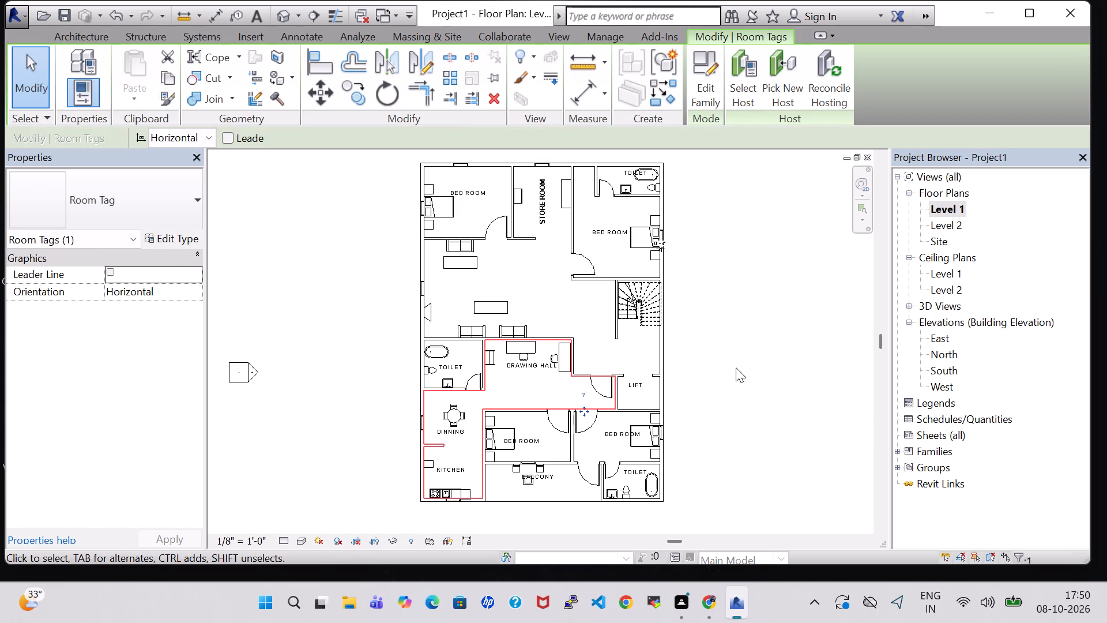
left_click(582, 396)
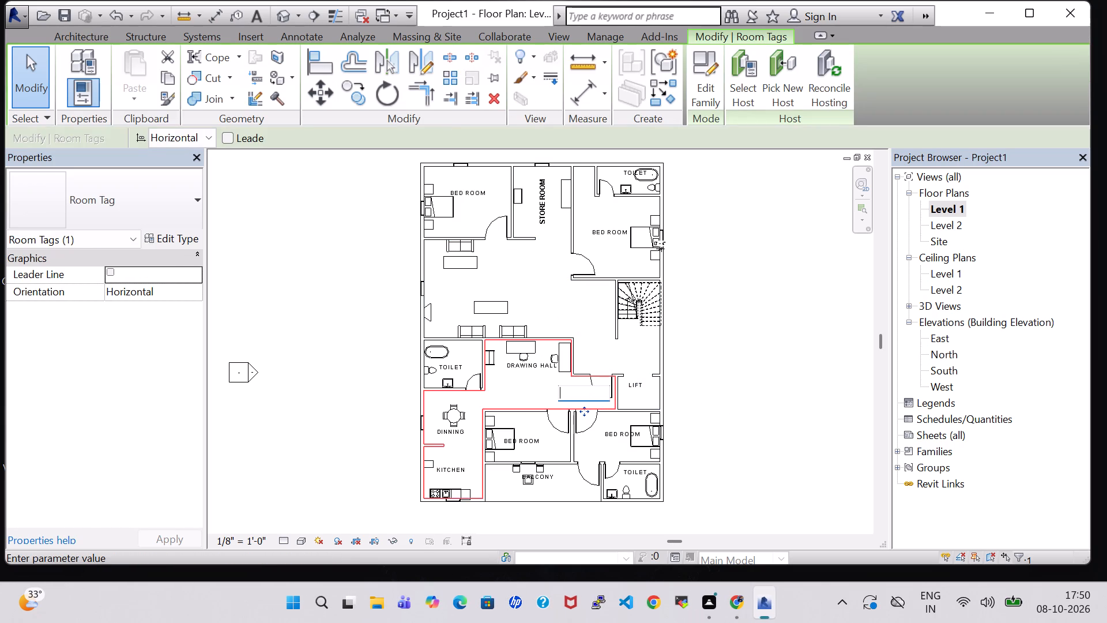
key("Delete")
key("Escape")
key("Escape")
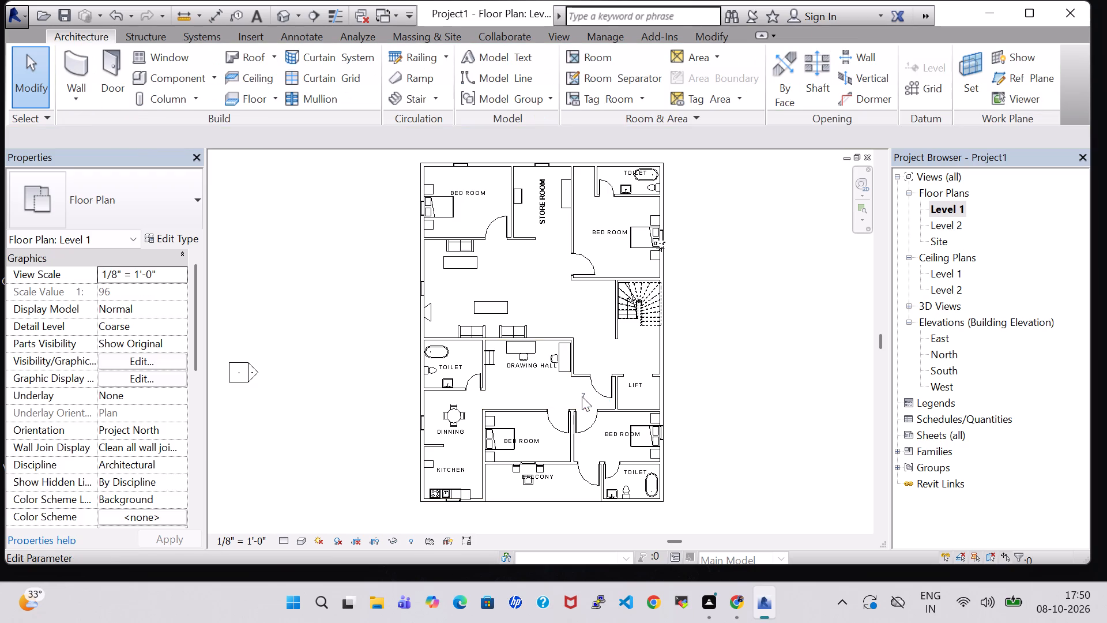
Delete the emptied room tag beside the lift, keeping its room.
left_click(709, 388)
scroll(709, 388, "up", 5)
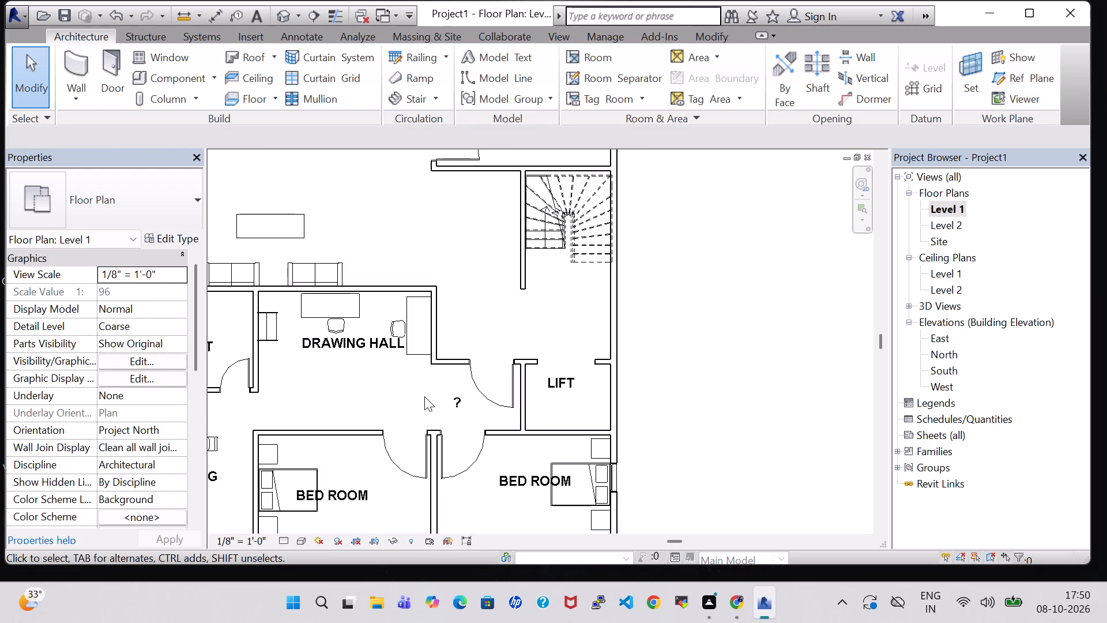
left_click(454, 401)
key("Delete")
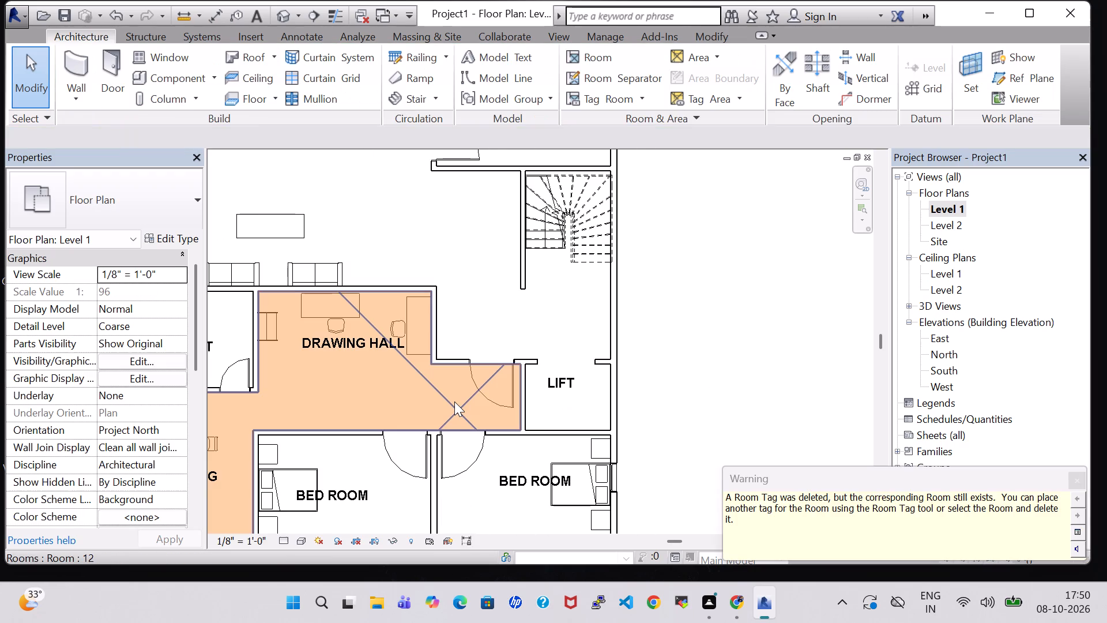
left_click(1082, 483)
left_click(787, 395)
Place a new tagged room in the large open sofa area between the upper bedroom and the drawing hall, accepting the shared region.
middle_click_drag(745, 343, 780, 372)
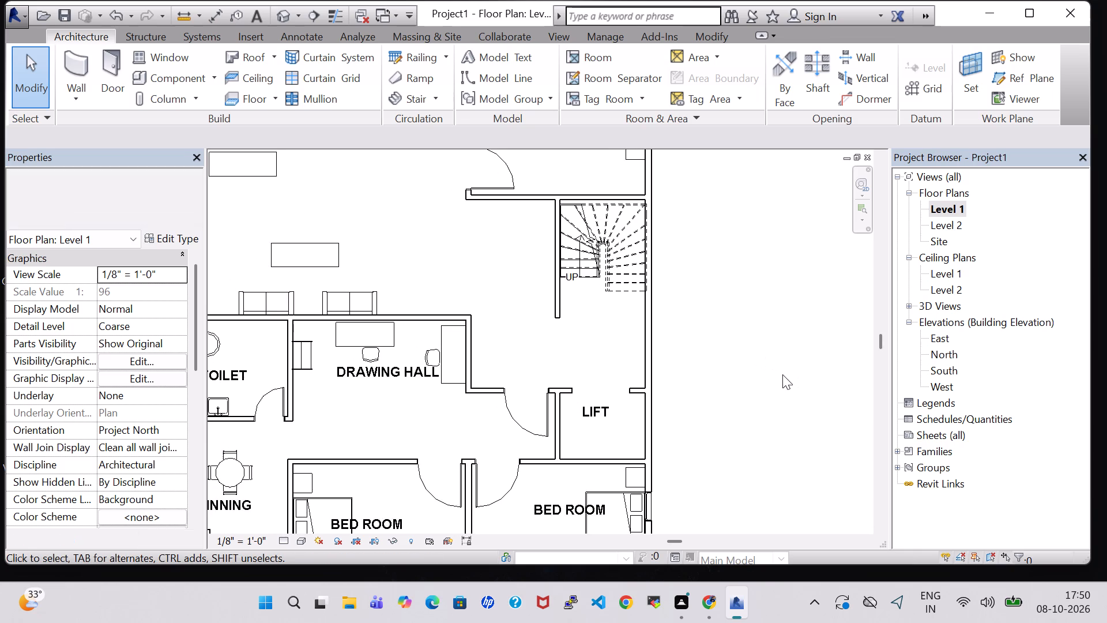
left_click(577, 52)
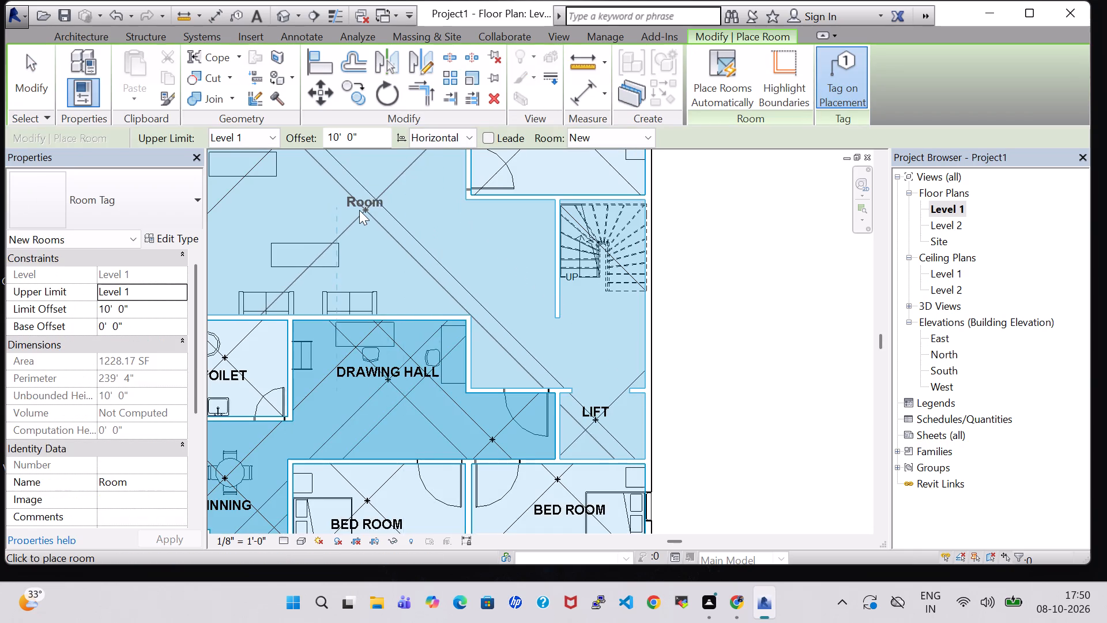
scroll(359, 210, "down", 3)
middle_click_drag(359, 210, 381, 288)
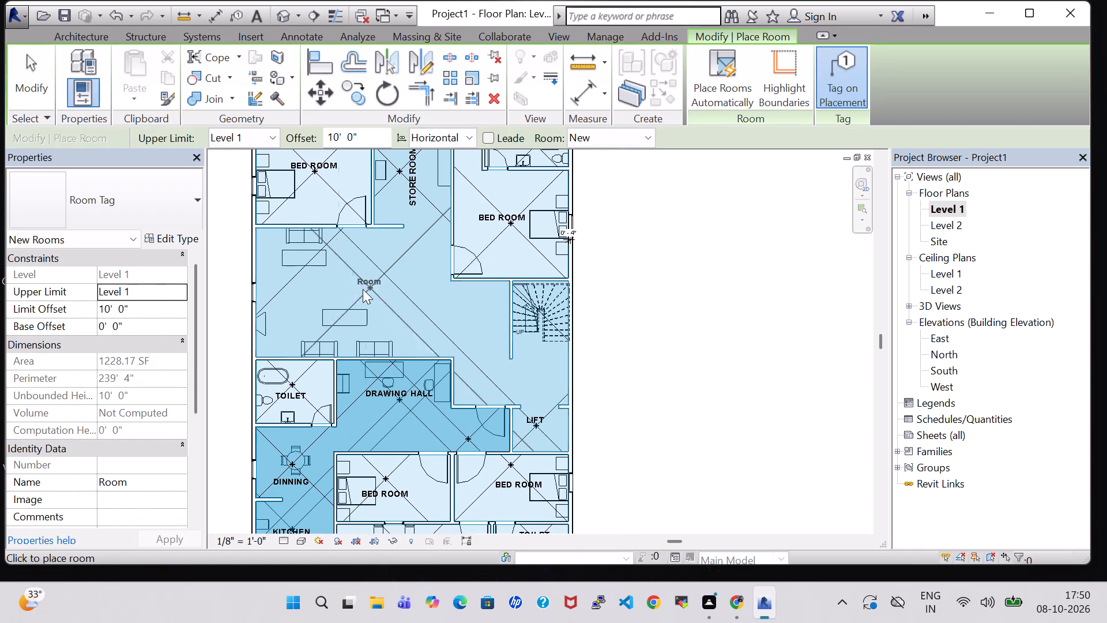
left_click(360, 290)
left_click(923, 536)
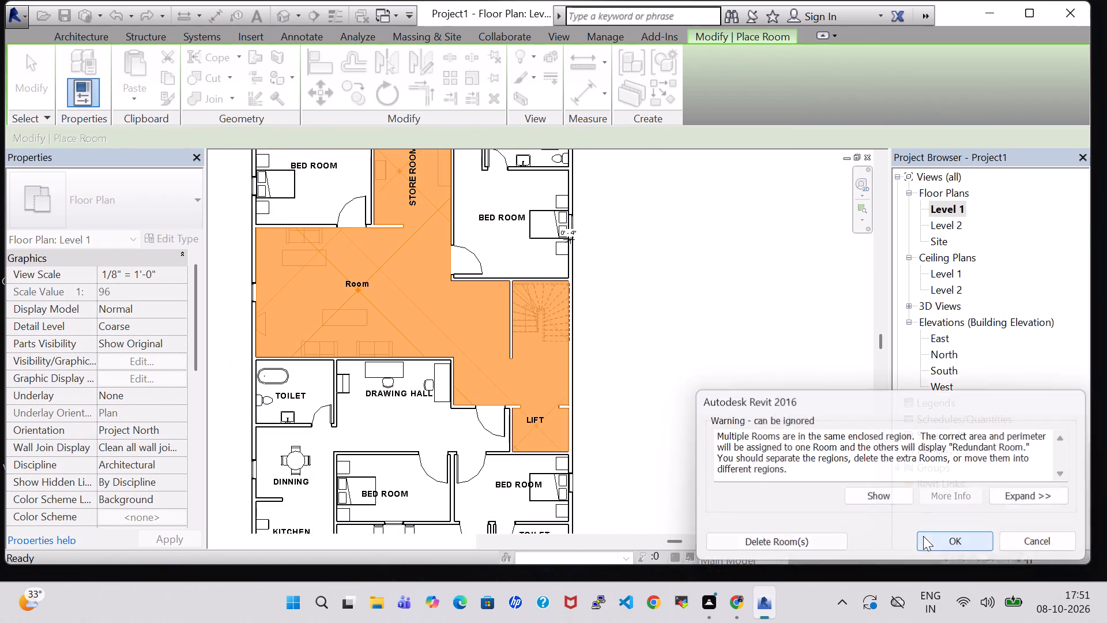
key("Escape")
key("Escape")
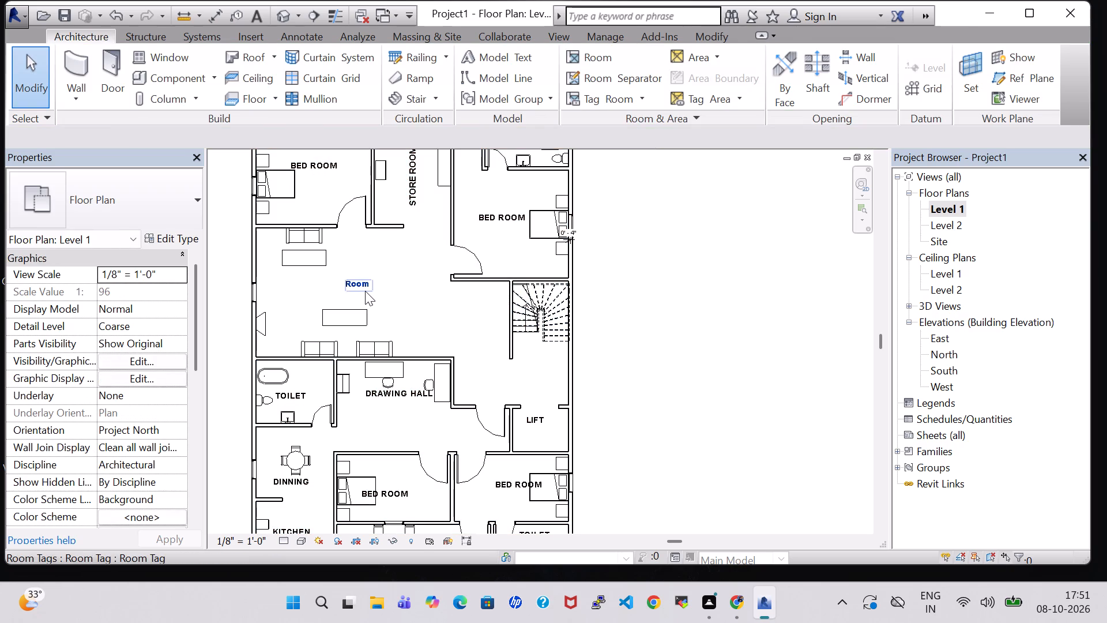
Rename the new room in the open sofa area as LOUNGE.
double_click(365, 291)
key("BackSpace")
type("LOUNGE")
key("Return")
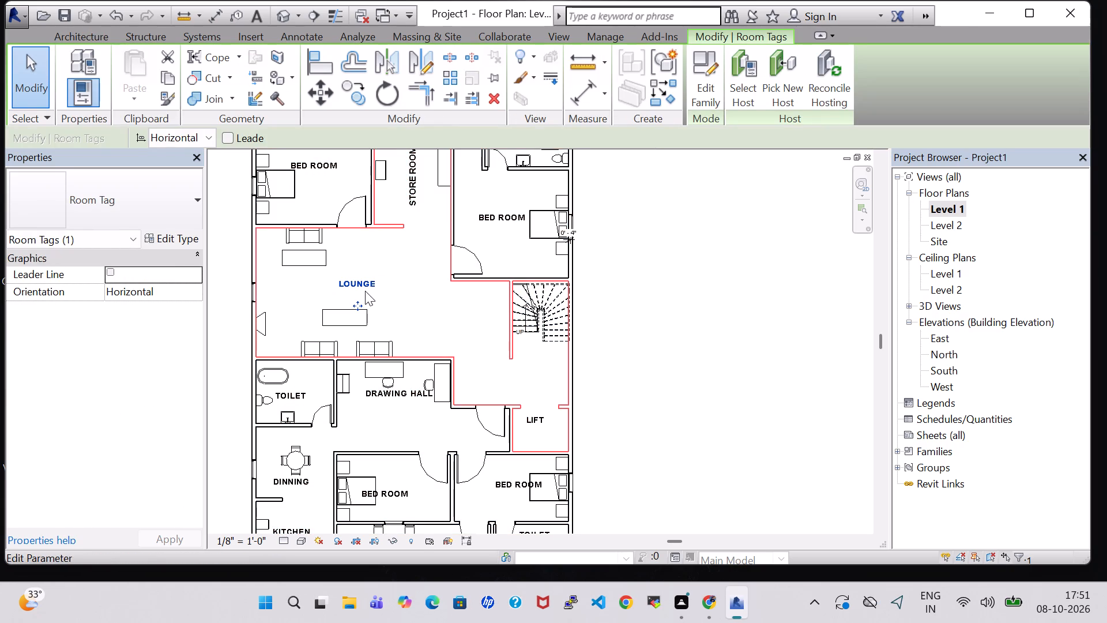
left_click(702, 337)
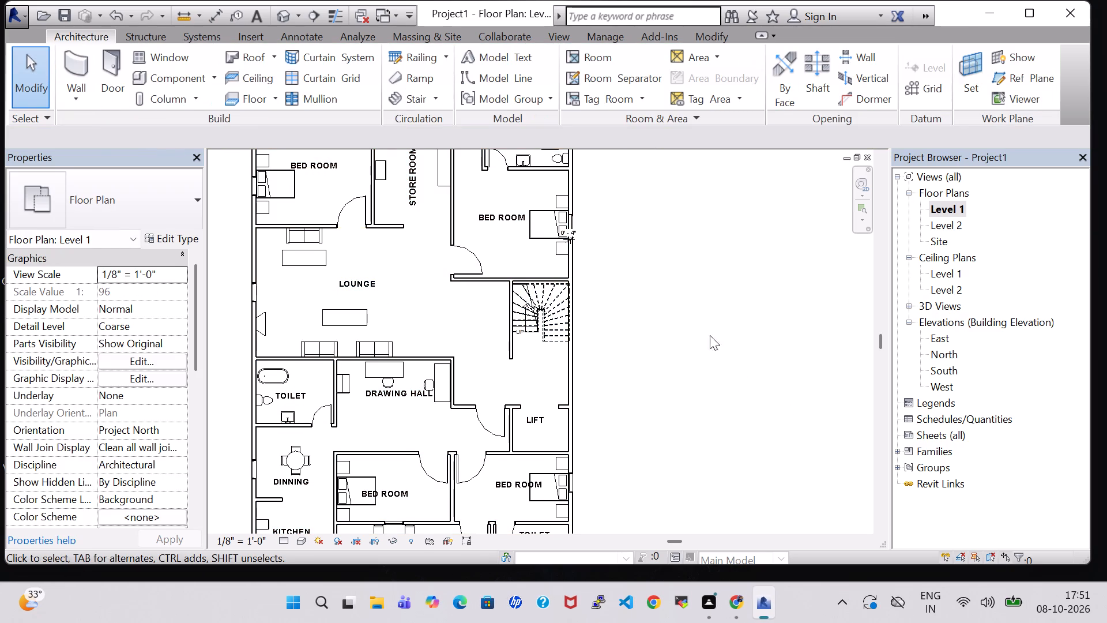
Nudge the LOUNGE tag toward the stair and slightly downward so it sits clear of the sofas and tables.
middle_click_drag(721, 332, 765, 313)
scroll(765, 313, "down", 1)
middle_click_drag(765, 313, 765, 306)
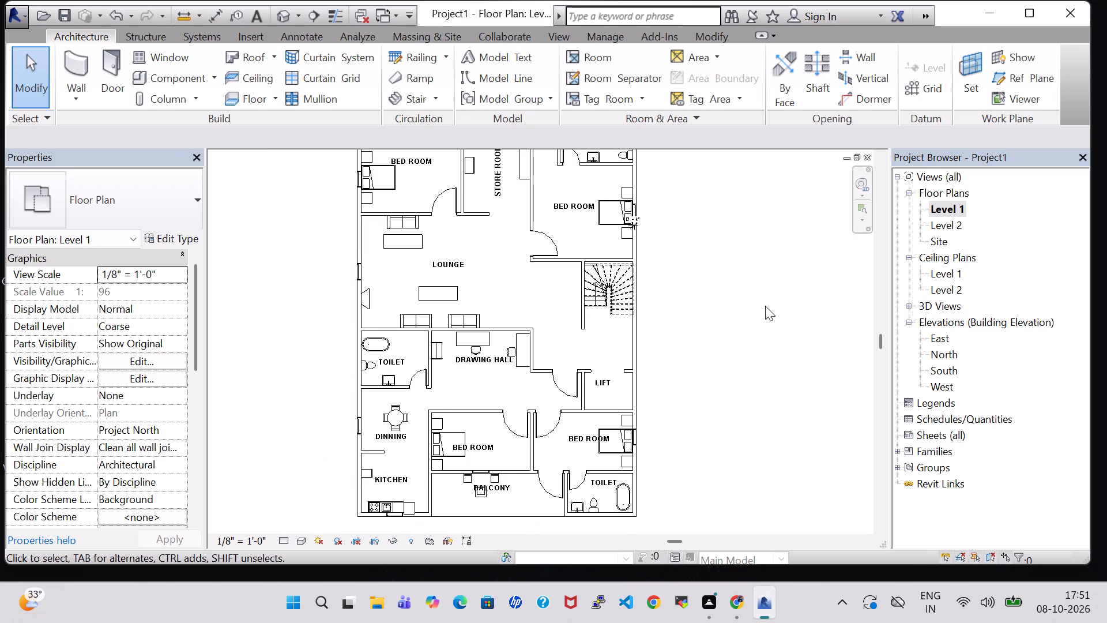
left_click(438, 262)
key("Down")
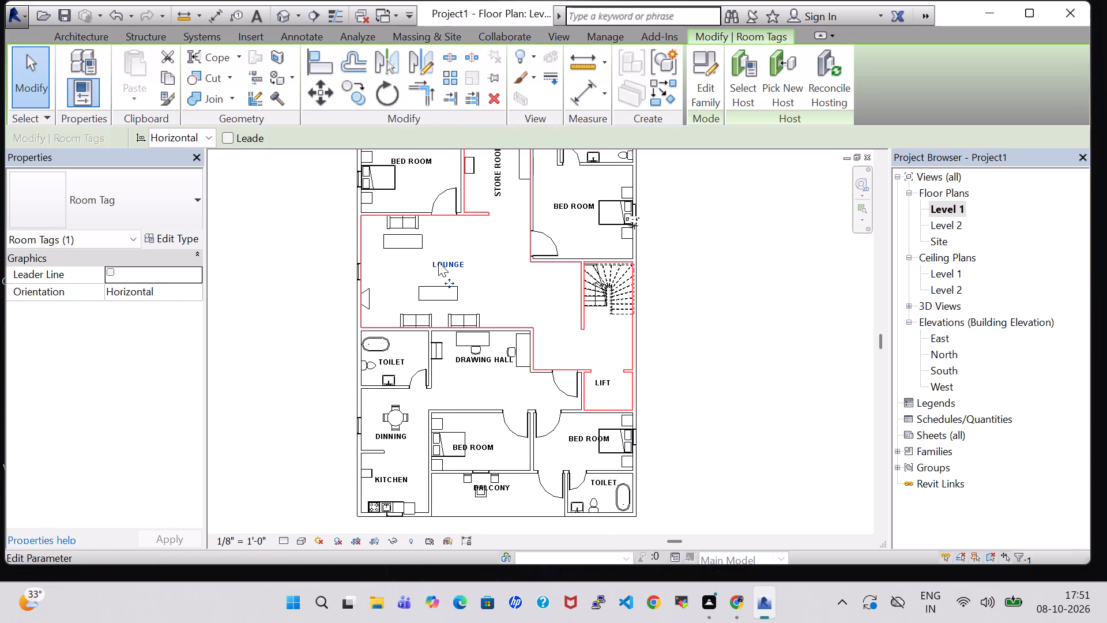
key("Down")
key("Down")
key("Right")
key("Right")
key("Right")
key("Right")
key("Right")
key("Right")
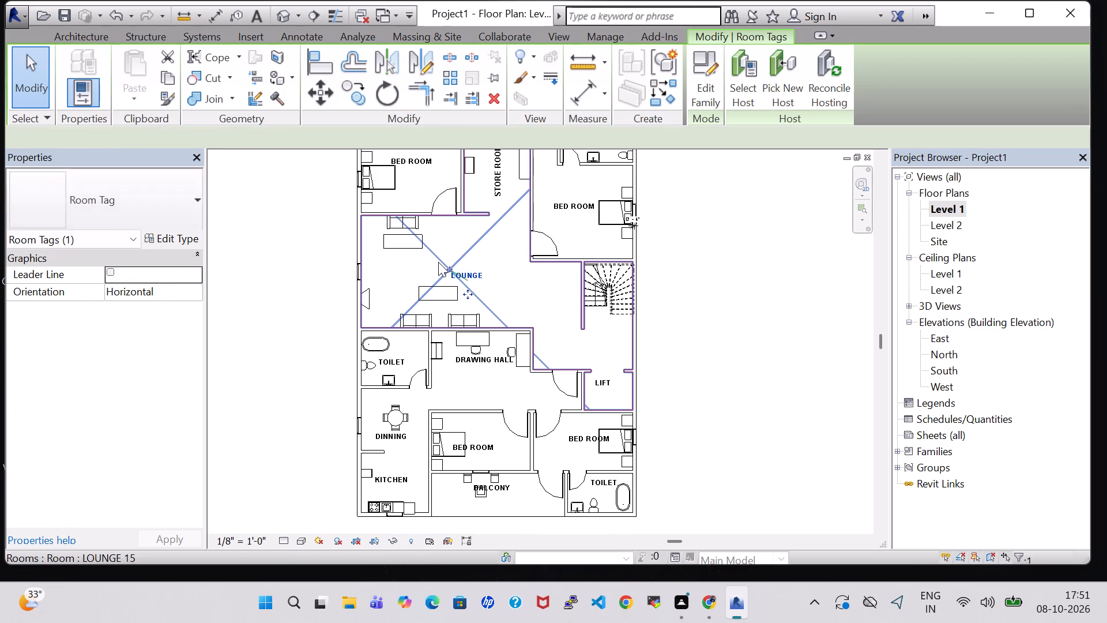
key("Right")
key("Right")
key("Right")
key("Right")
key("Right")
key("Right")
key("Down")
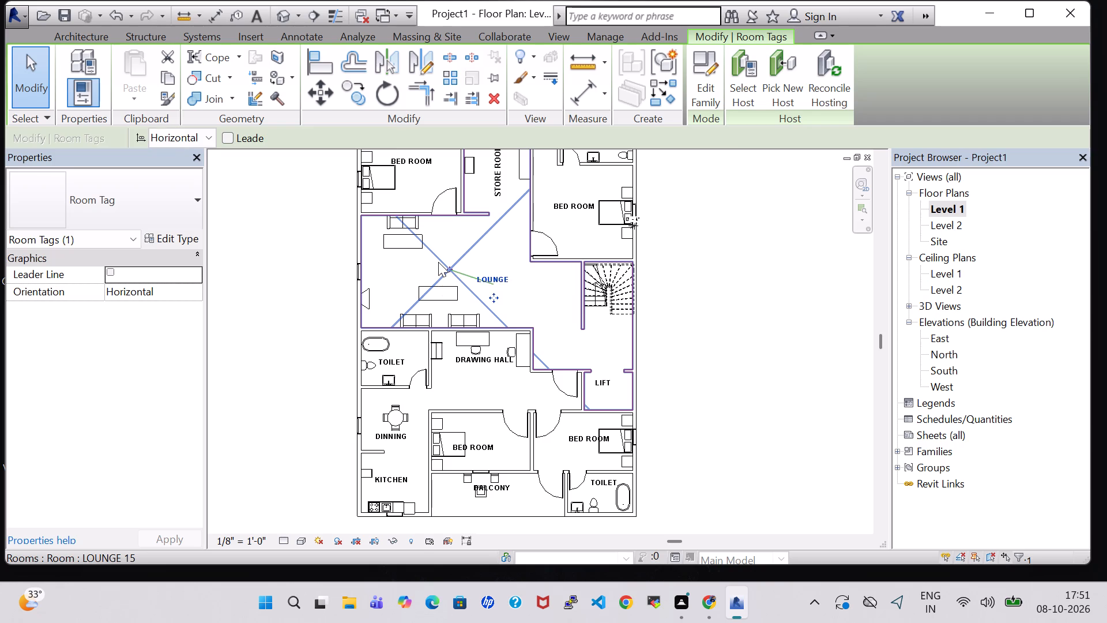
key("Down")
left_click(743, 320)
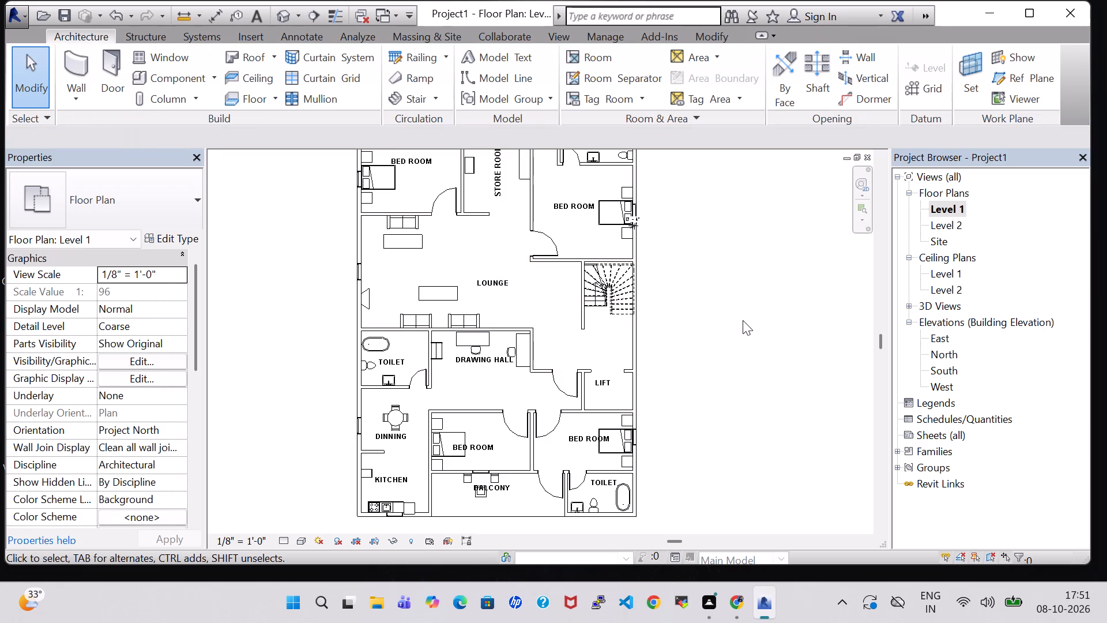
Nudge the LIFT tag slightly down and right, toward the middle of the lift enclosure.
left_click(601, 379)
key("Down")
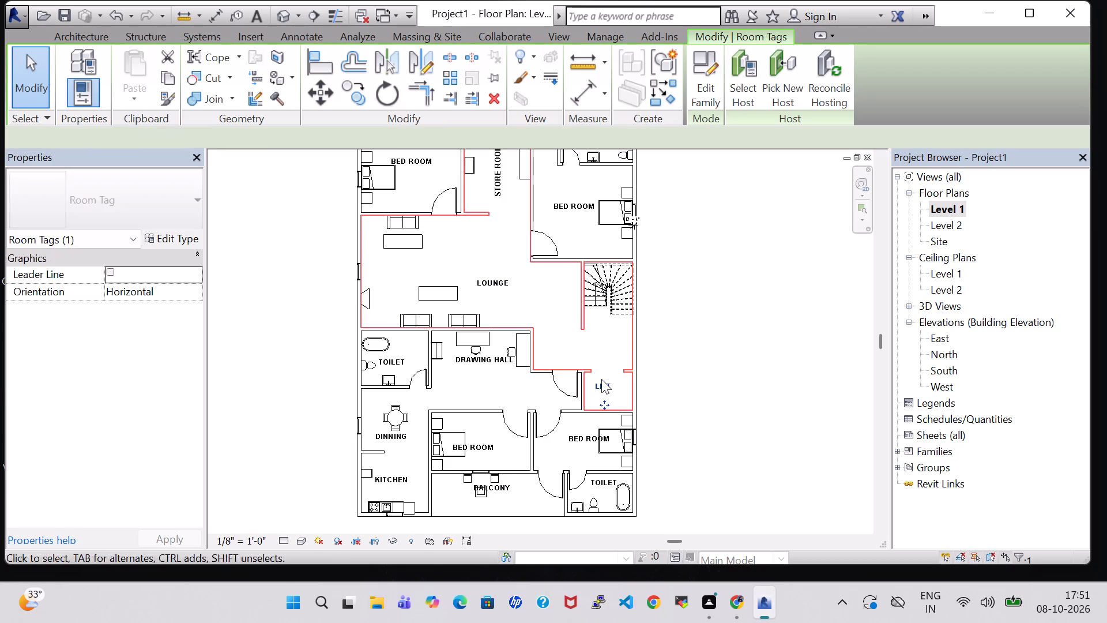
key("Down")
key("Right")
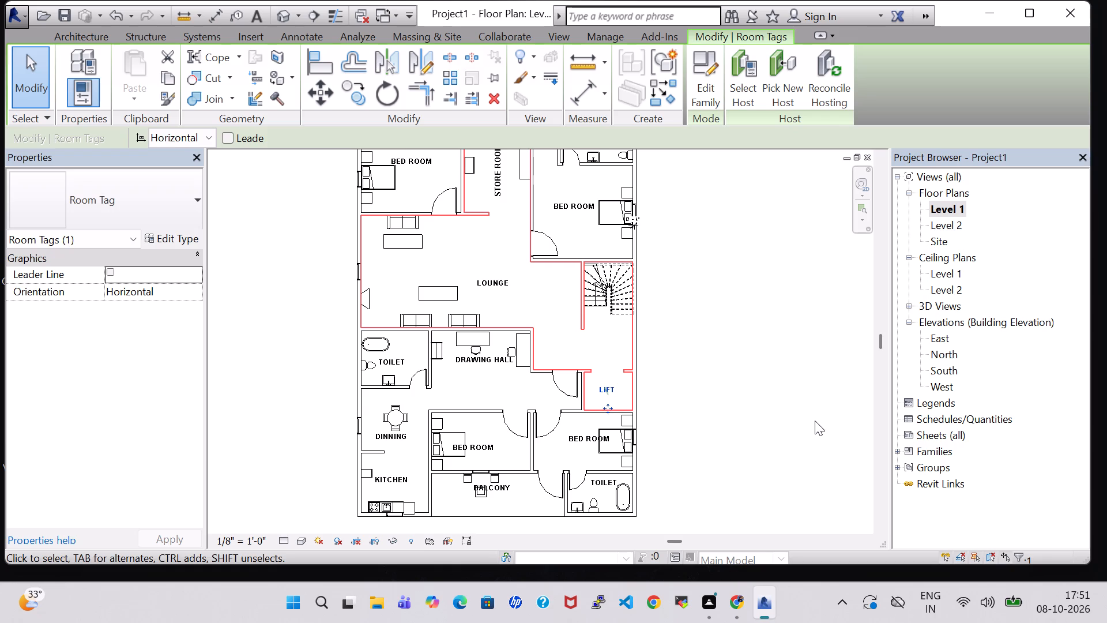
left_click(780, 407)
Nudge the BED ROOM tag in the bedroom directly above the balcony right and slightly down, clear of the bed.
middle_click_drag(780, 407, 808, 261)
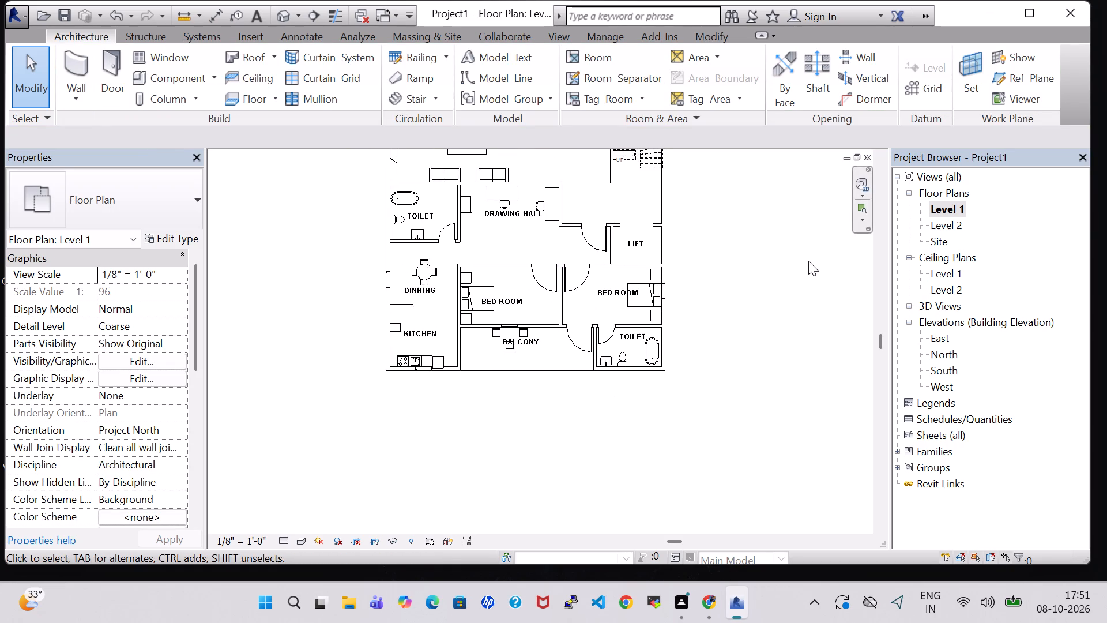
left_click(509, 300)
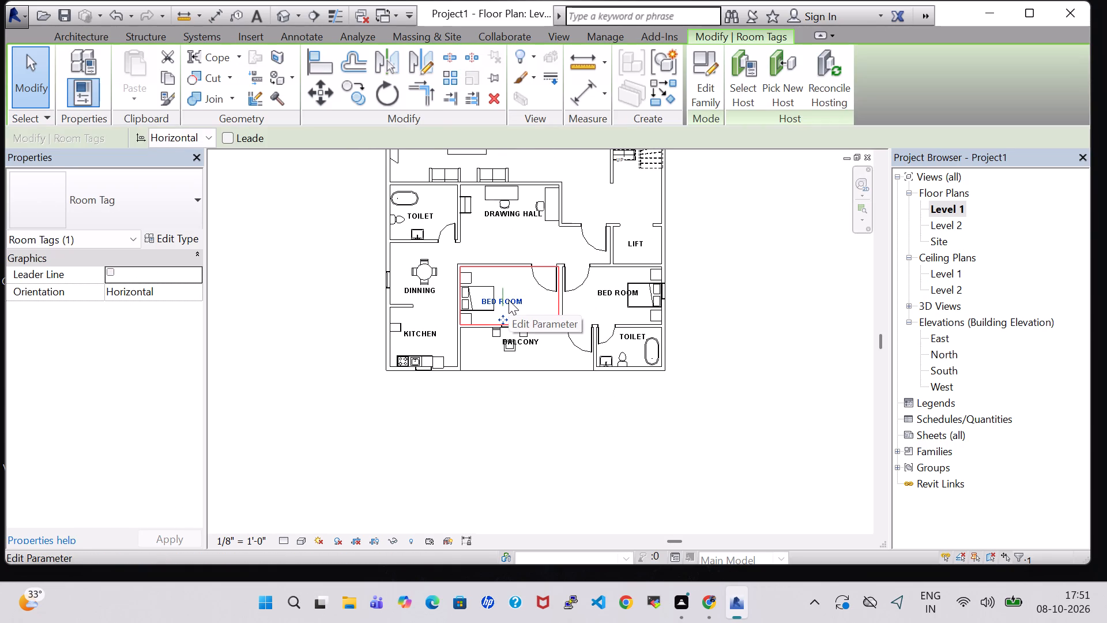
key("Right")
key("Right")
key("Right")
key("Right")
key("Right")
key("Down")
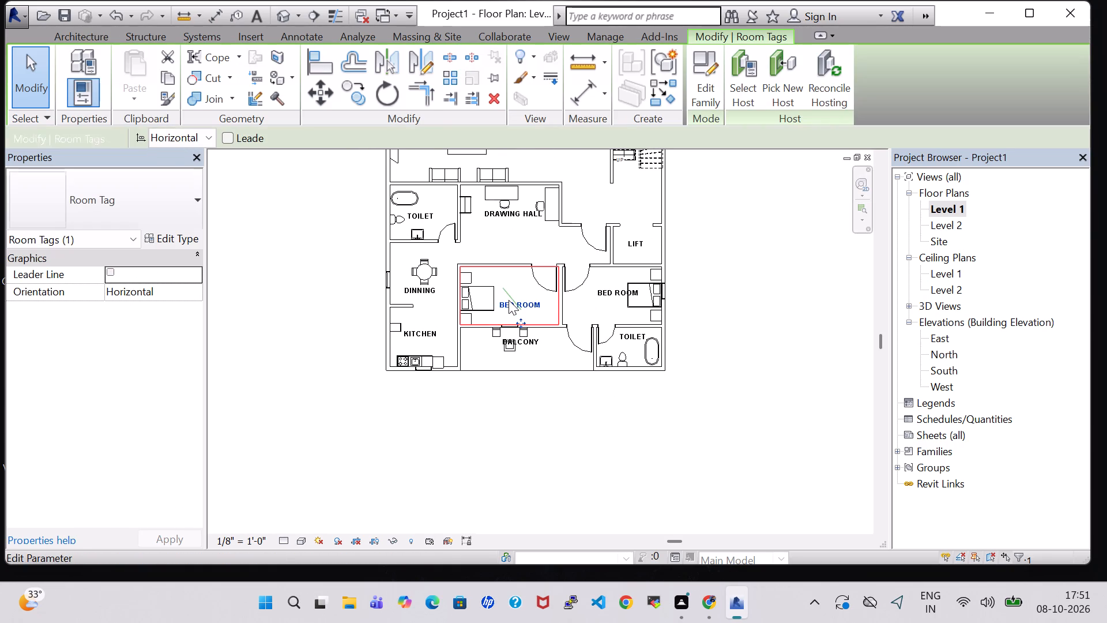
Nudge the BED ROOM tag in the bedroom below the lift down and left, away from the bed.
left_click(622, 299)
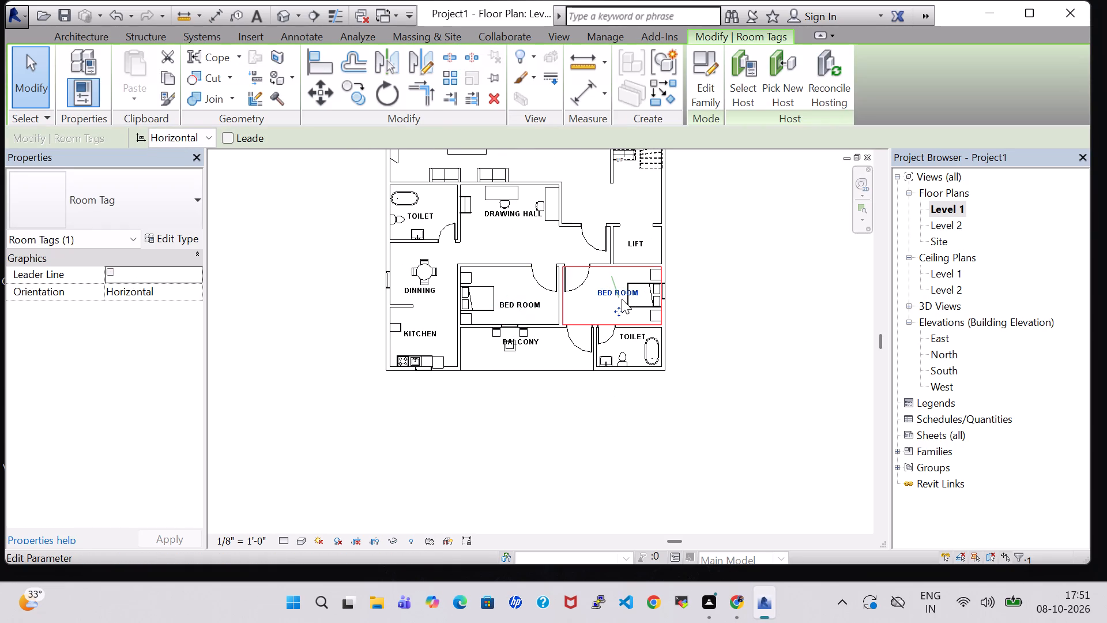
key("Down")
key("Down")
key("Down")
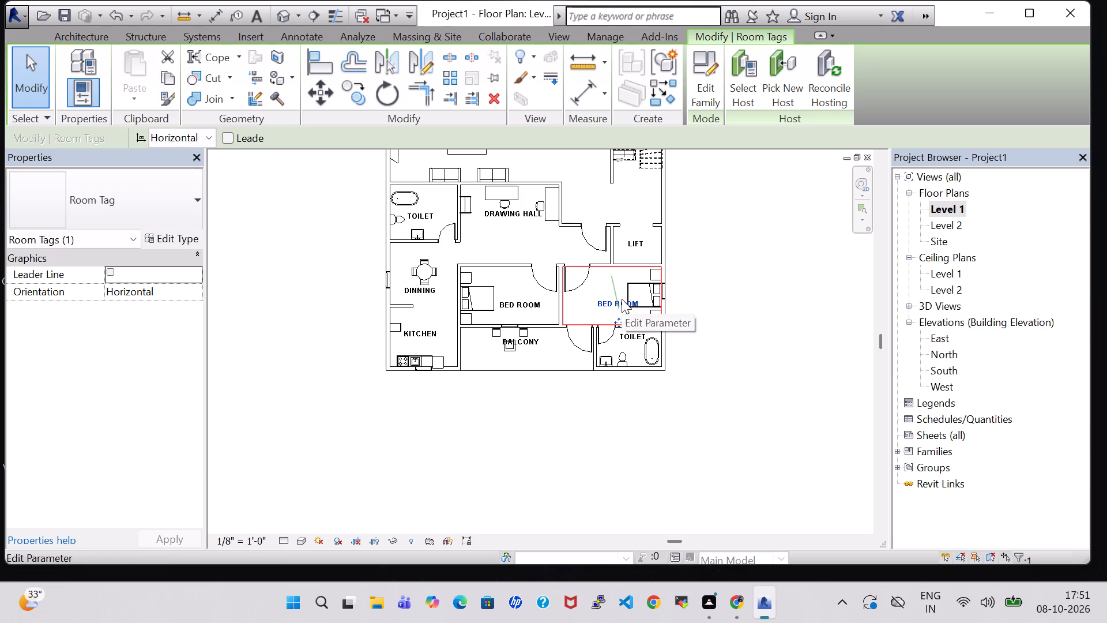
key("Left")
key("Left")
key("Left")
key("Left")
key("Down")
key("Up")
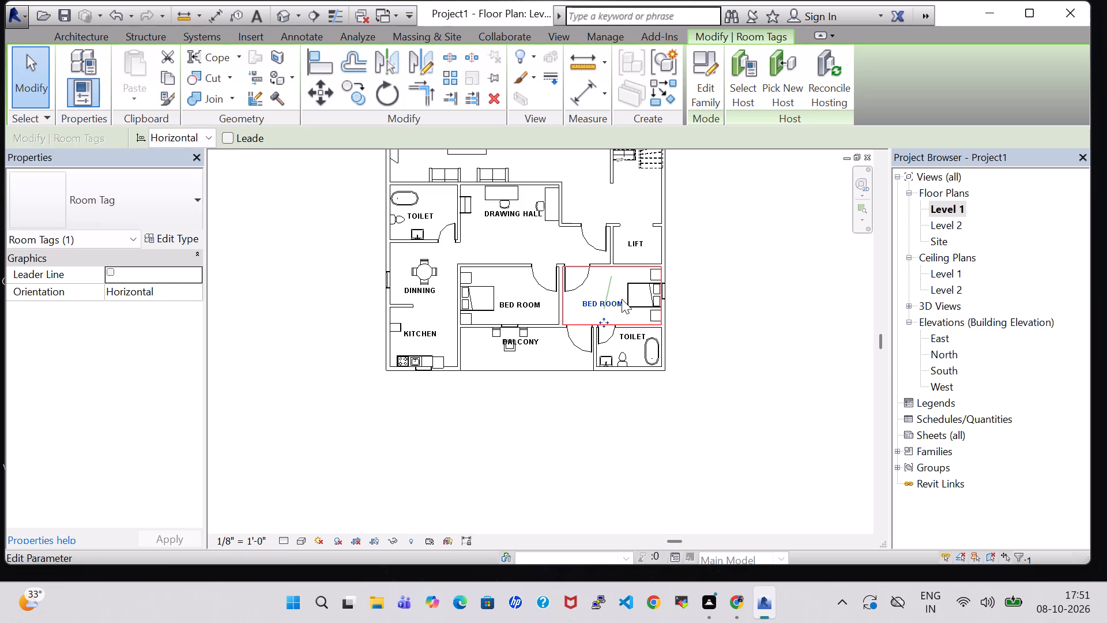
left_click(729, 295)
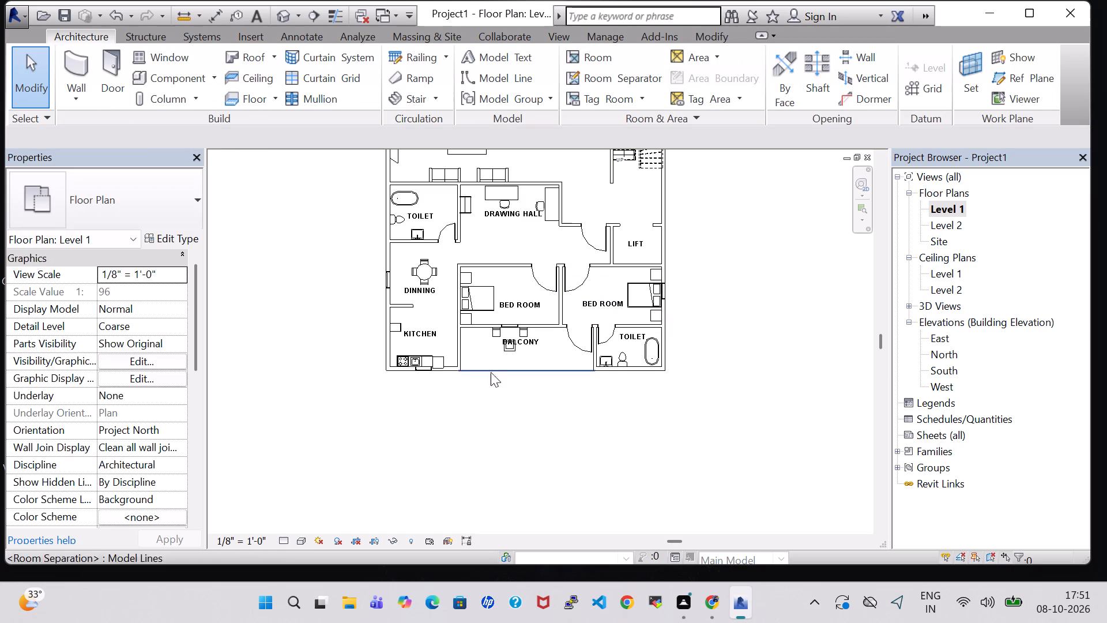
Nudge the BALCONY tag down so it sits below the balcony table and chairs.
left_click(519, 346)
key("Down")
key("Down")
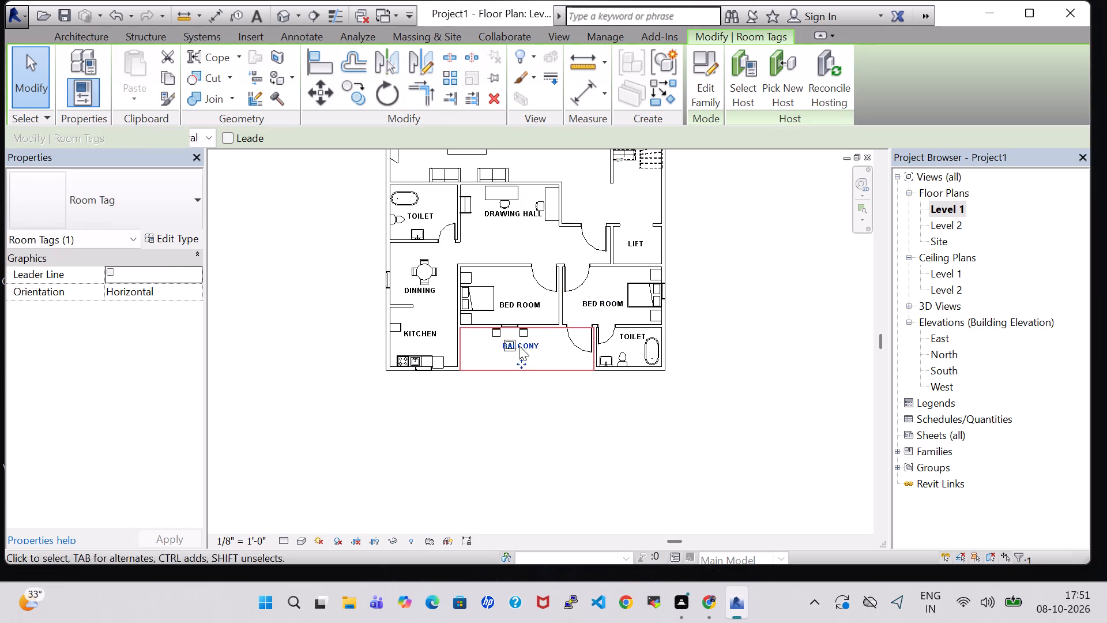
key("Down")
key("Down")
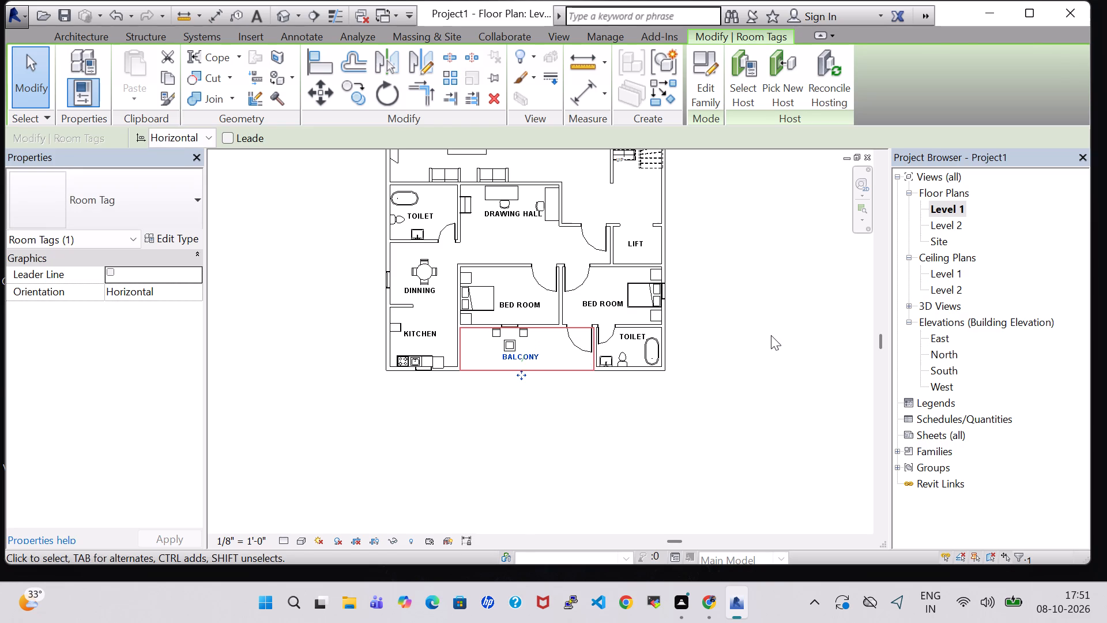
left_click(771, 335)
Nudge the TOILET tag in the toilet beside the balcony slightly left, away from the bathtub.
left_click(627, 339)
key("Left")
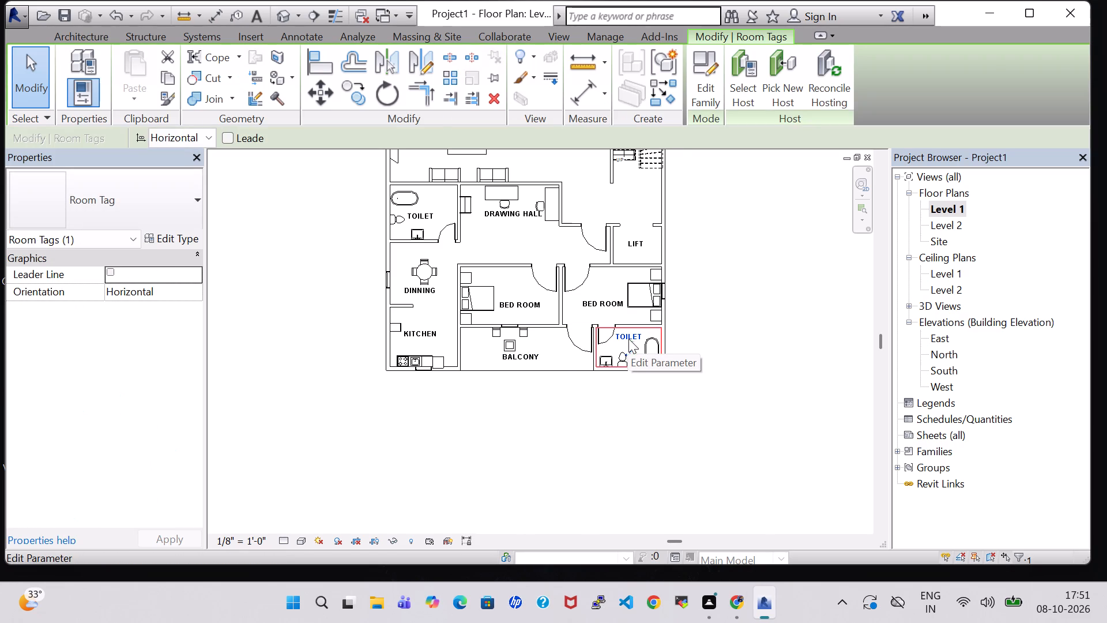
left_click(710, 339)
Nudge the DRAWING HALL tag down so it sits clear of the desk and chairs.
middle_click_drag(736, 247, 741, 340)
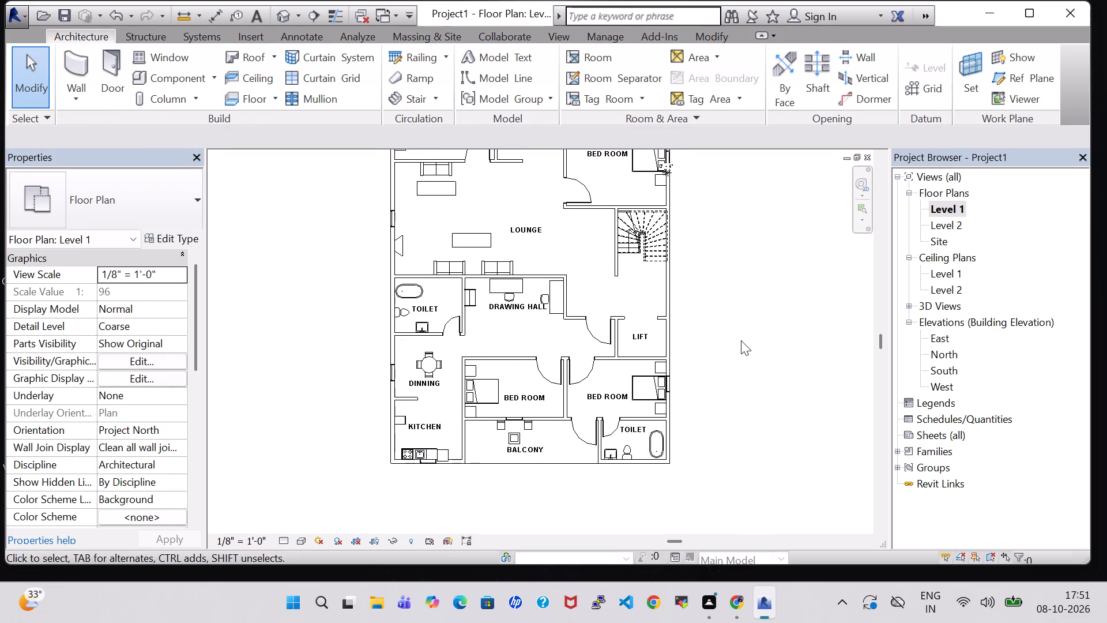
left_click(528, 314)
key("Down")
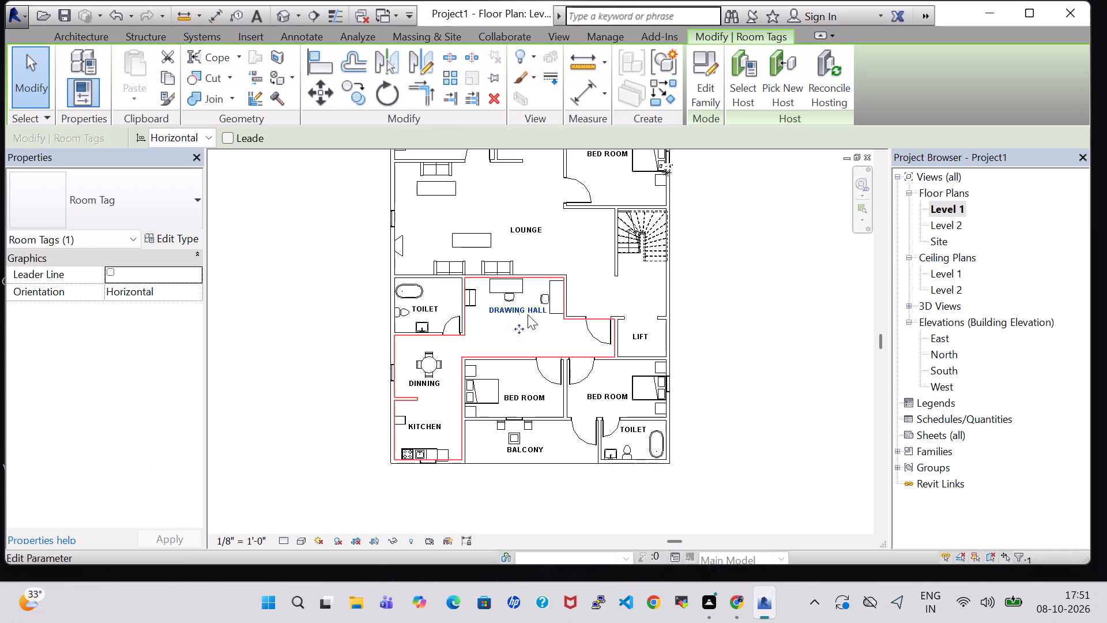
key("Down")
key("Down")
key("Down")
key("Down")
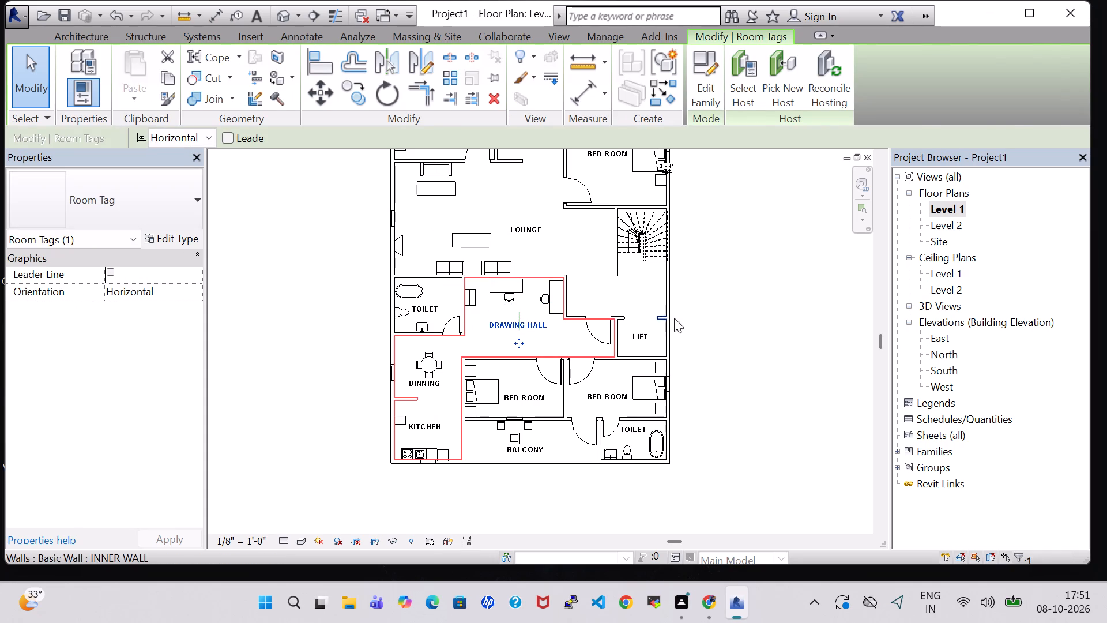
left_click(735, 307)
Nudge the BED ROOM tag in the bedroom beside the store room right, farther from the bed.
middle_click_drag(733, 287, 734, 433)
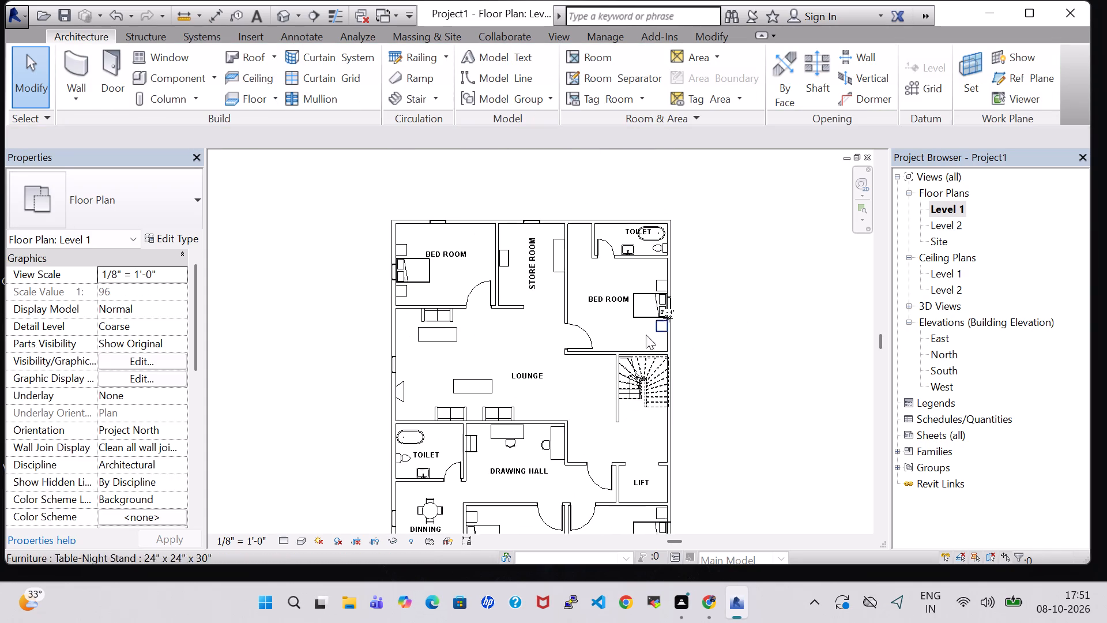
left_click(449, 258)
key("Up")
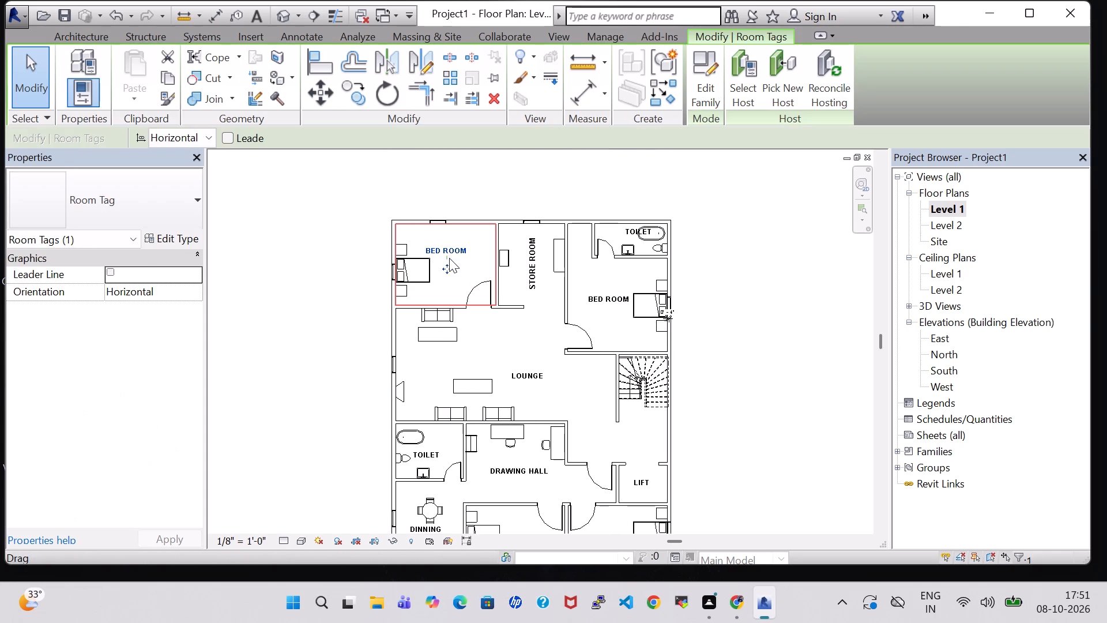
key("Right")
key("Right")
key("Right")
key("Down")
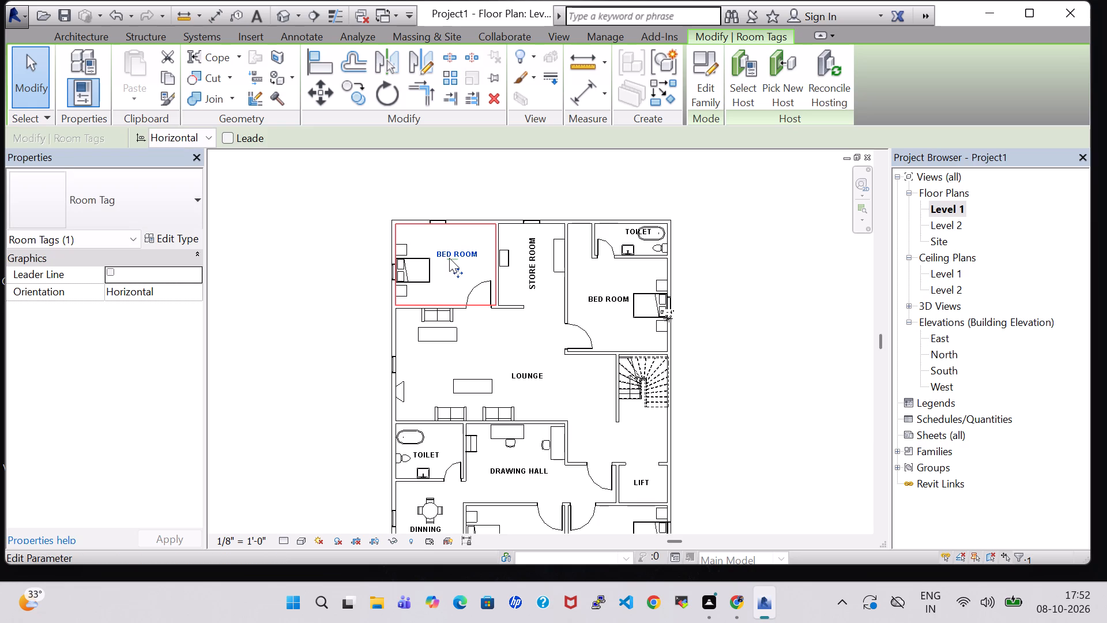
left_click(732, 364)
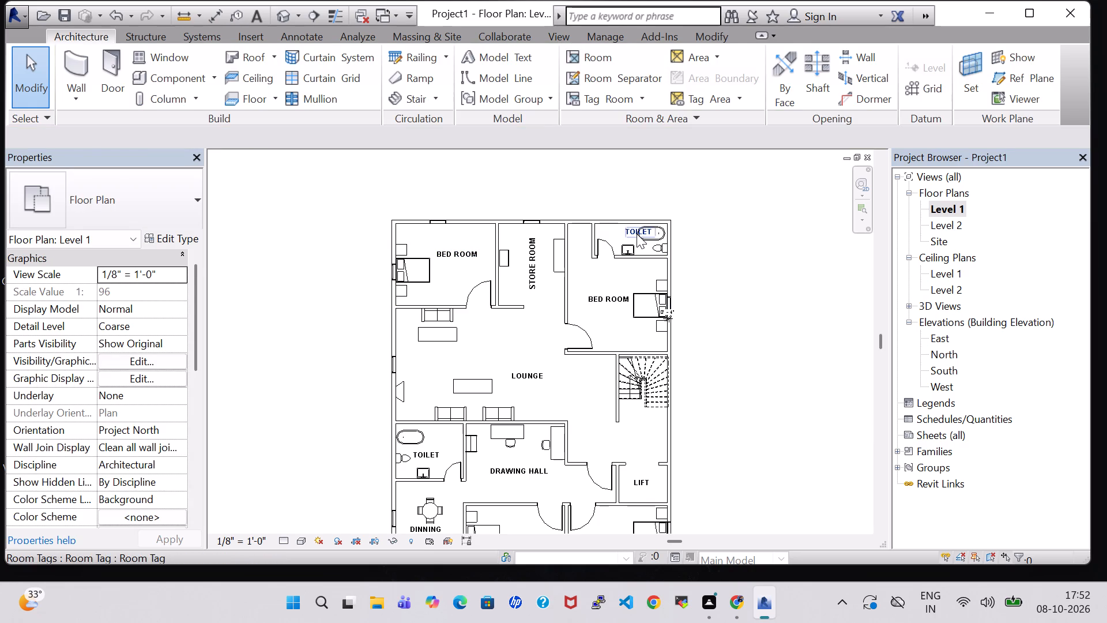
Nudge the TOILET tag in the toilet above the upper bedroom left, clear of the bathtub.
left_click(637, 234)
key("Left")
key("Left")
key("Left")
key("Left")
key("Left")
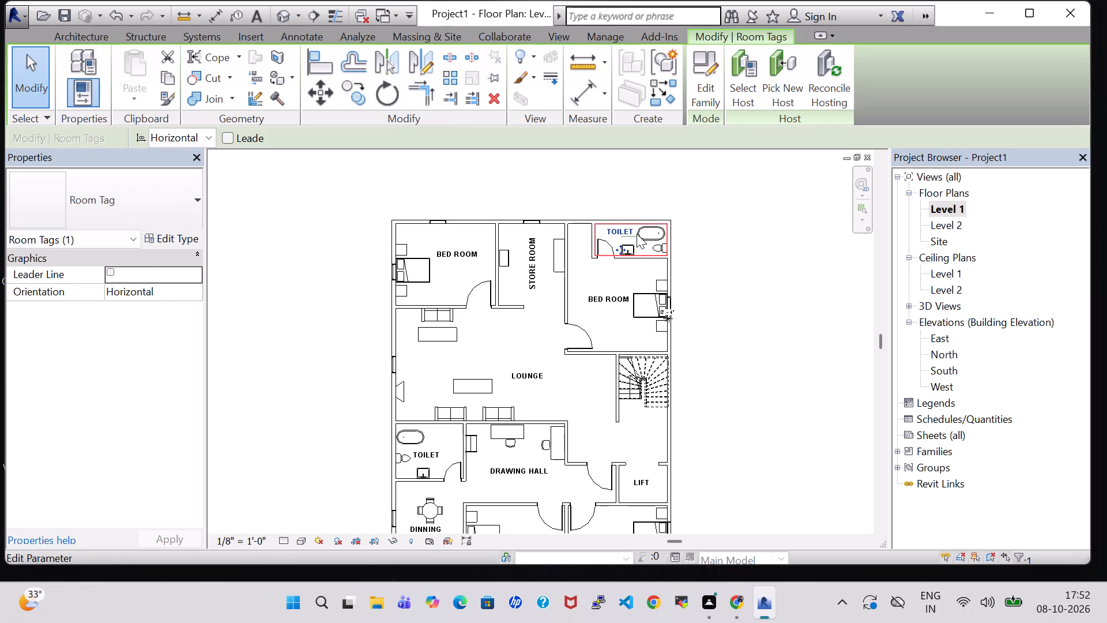
left_click(741, 272)
Start loading a component family and look through the Mass and Profiles folders, including Framing, of the US Imperial library.
scroll(741, 272, "down", 1)
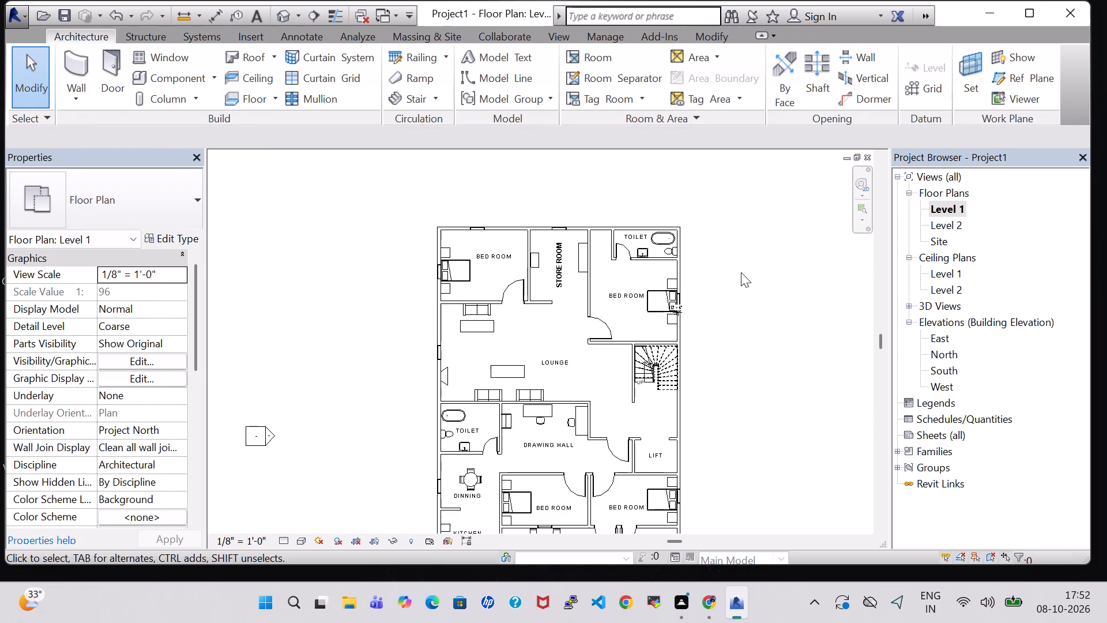
middle_click_drag(743, 338, 726, 287)
scroll(726, 287, "down", 1)
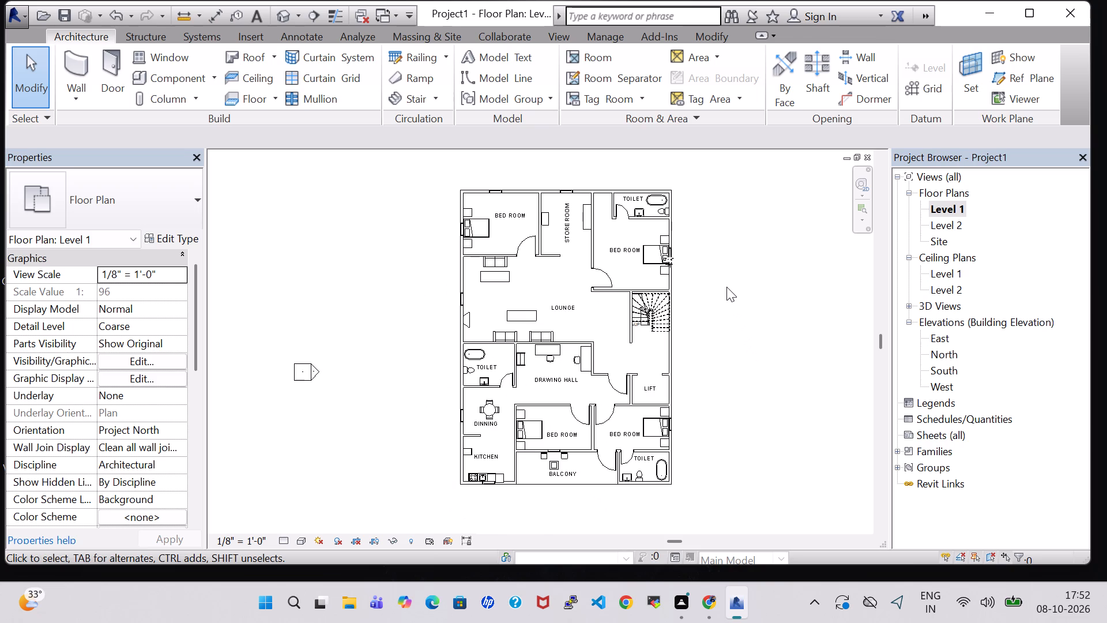
middle_click_drag(726, 287, 696, 299)
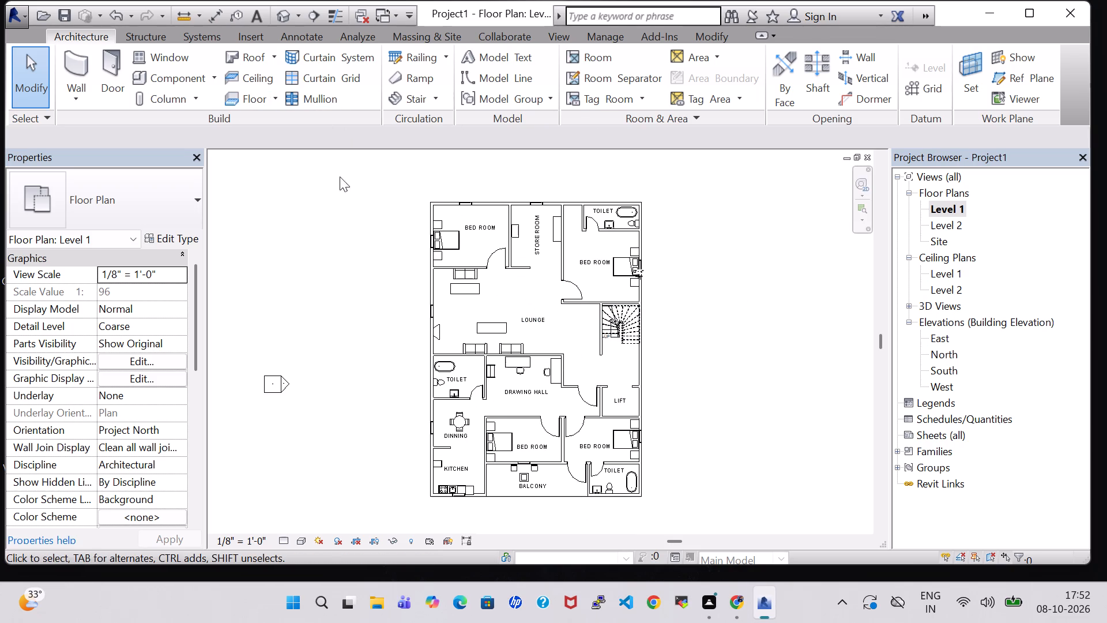
left_click(185, 85)
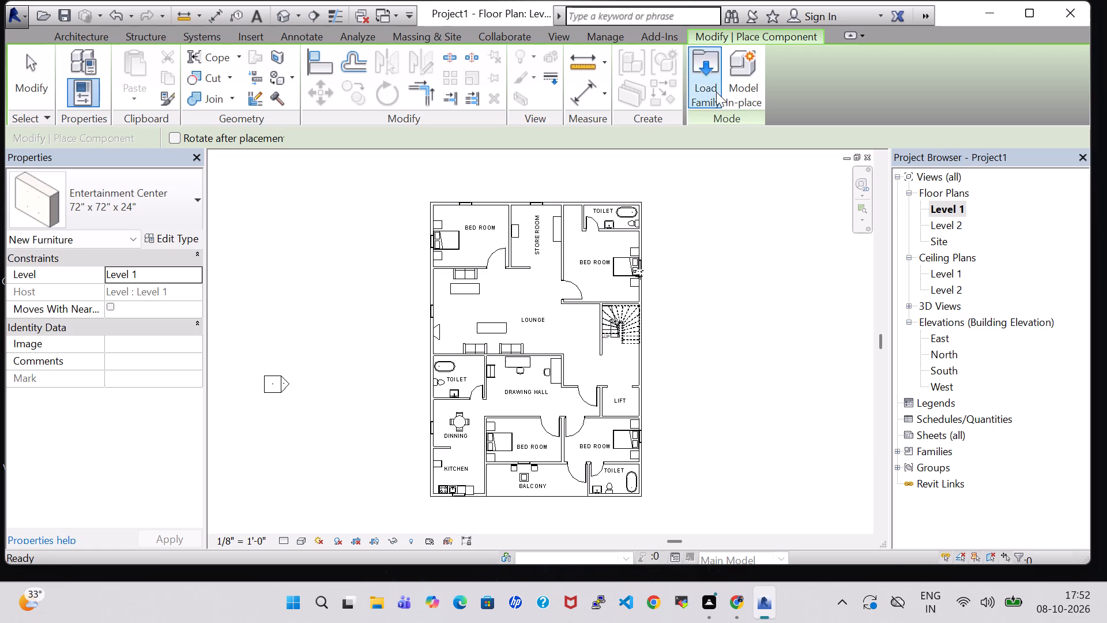
left_click(716, 92)
scroll(522, 279, "down", 1)
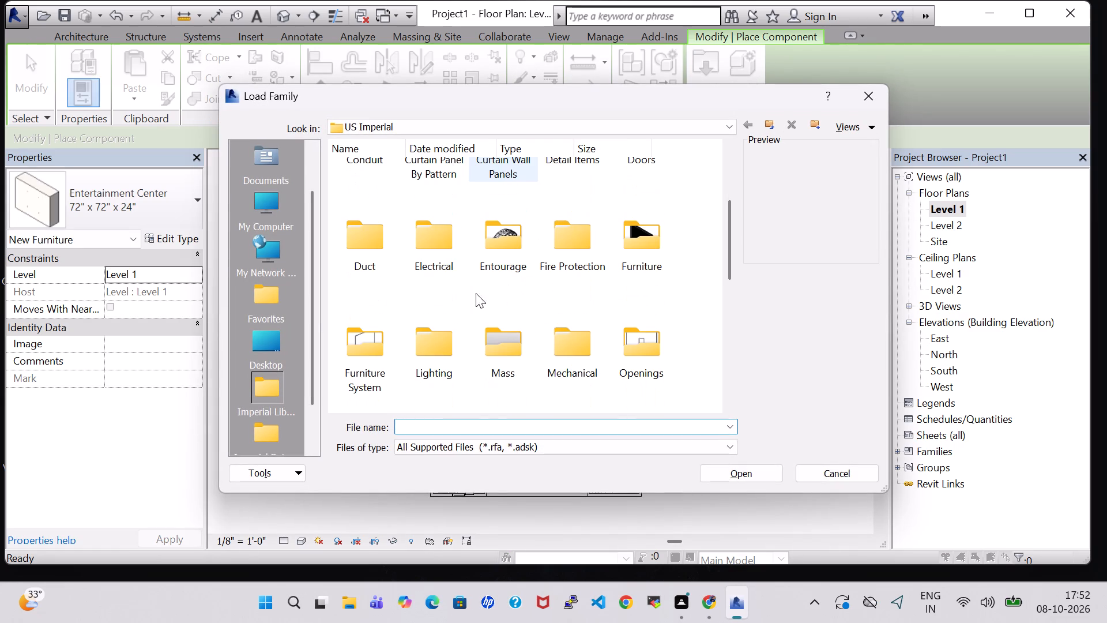
double_click(487, 354)
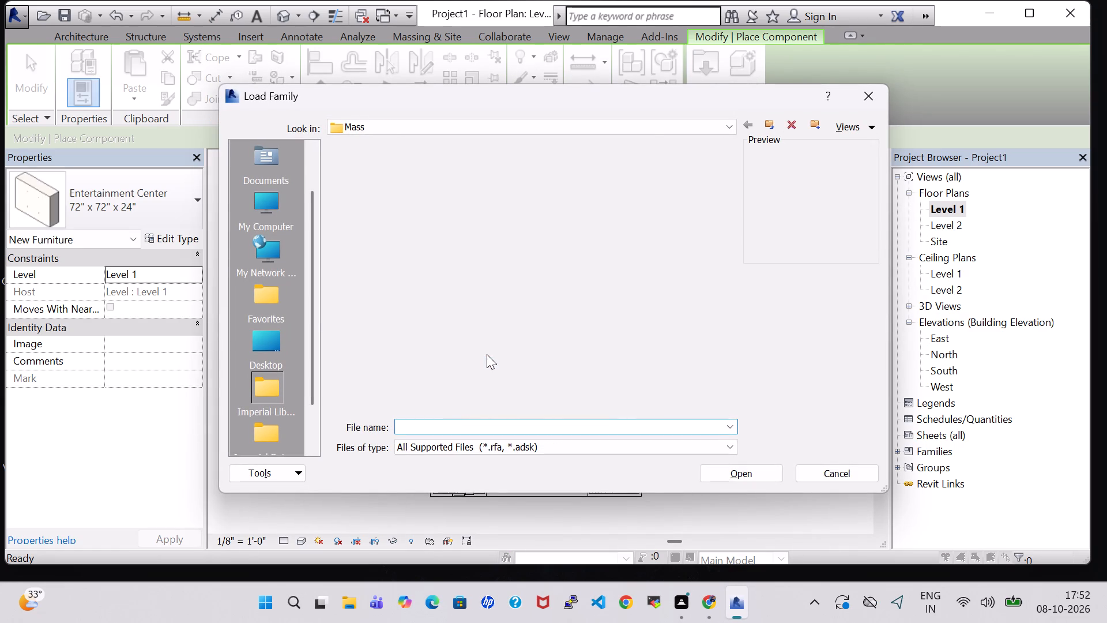
scroll(507, 246, "down", 3)
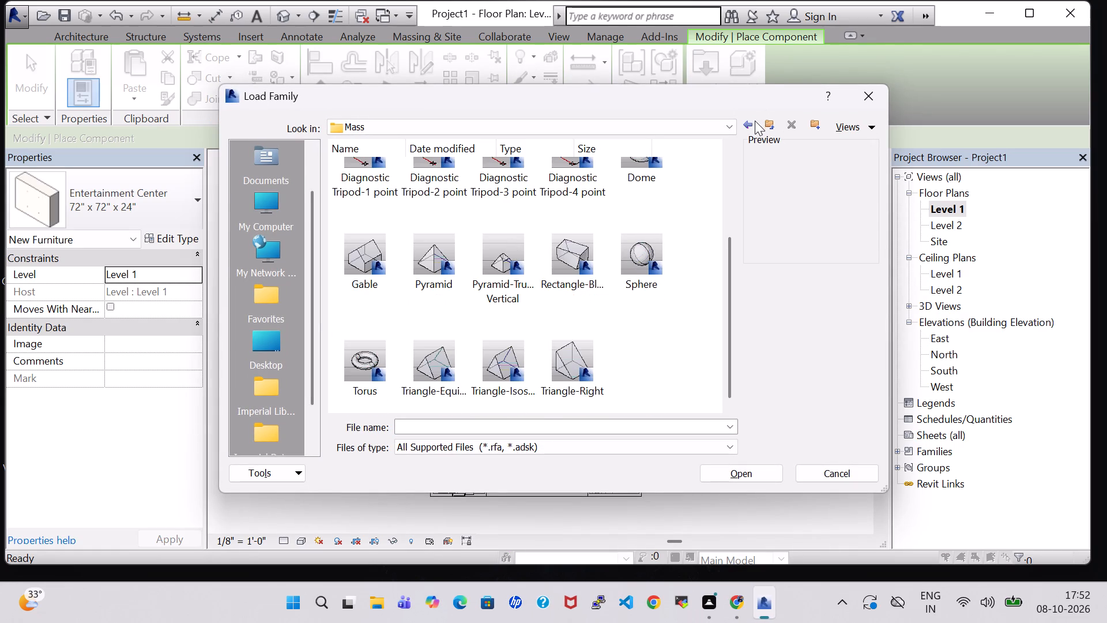
left_click(755, 121)
left_click(745, 124)
scroll(672, 264, "down", 2)
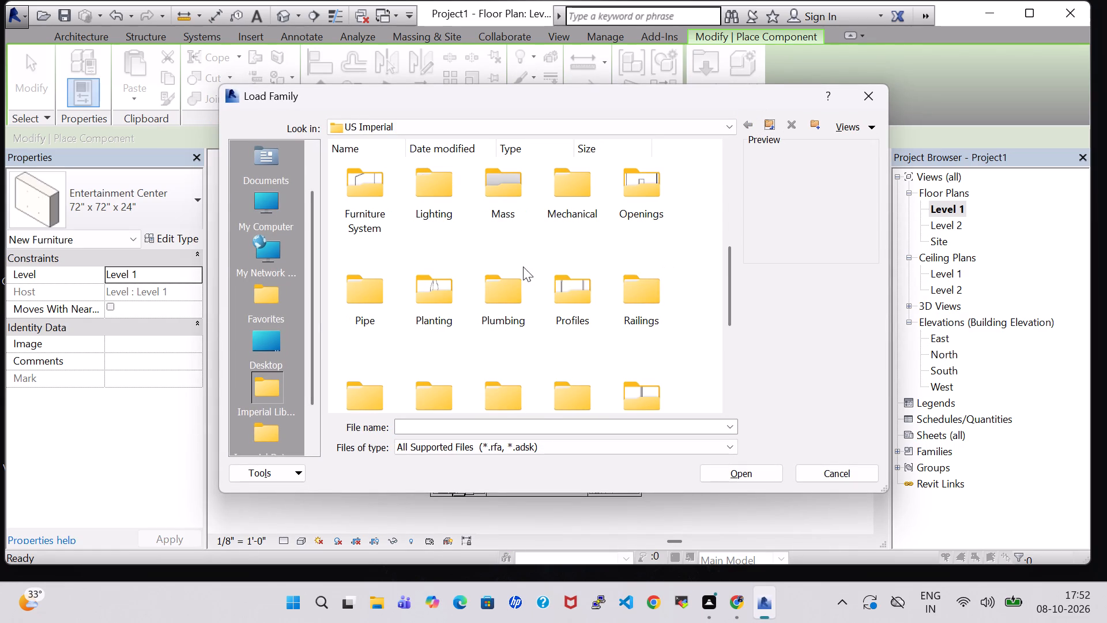
double_click(579, 284)
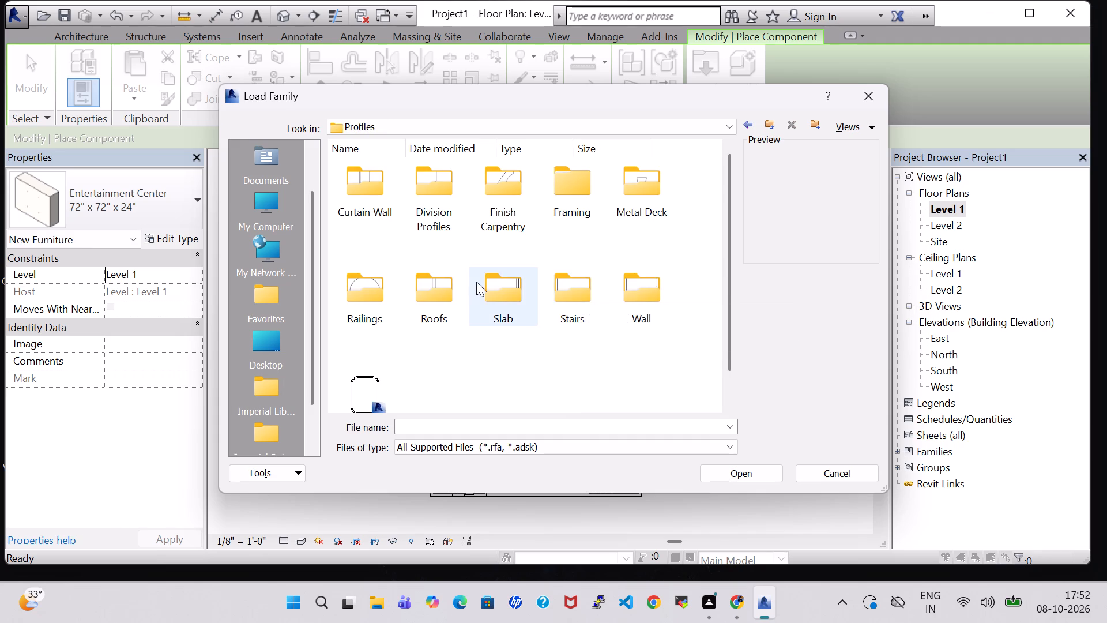
double_click(575, 215)
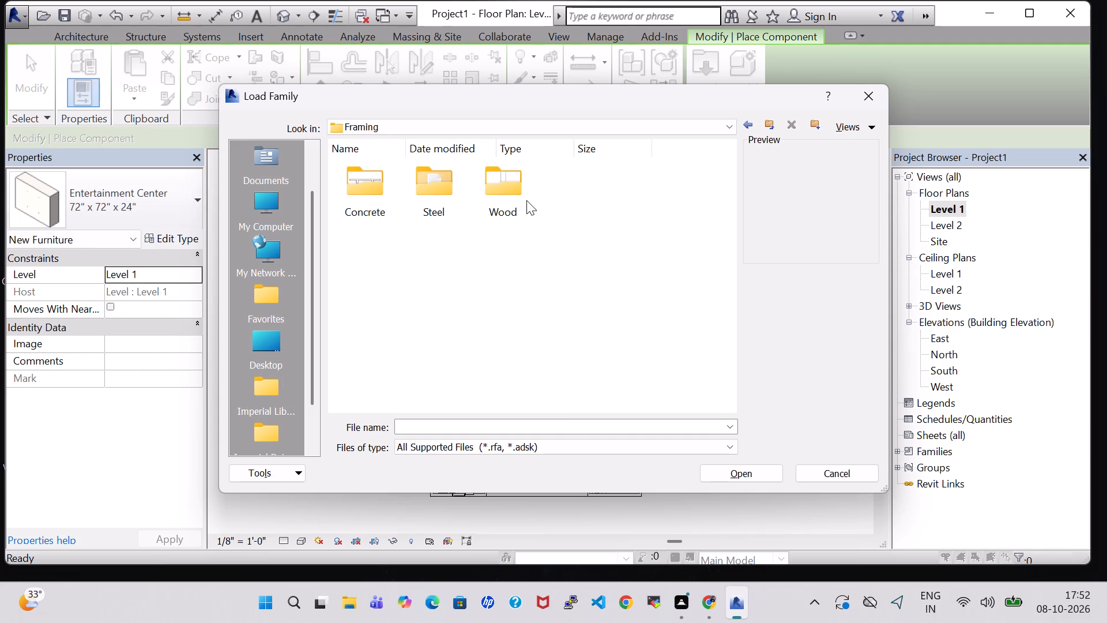
double_click(514, 198)
double_click(743, 125)
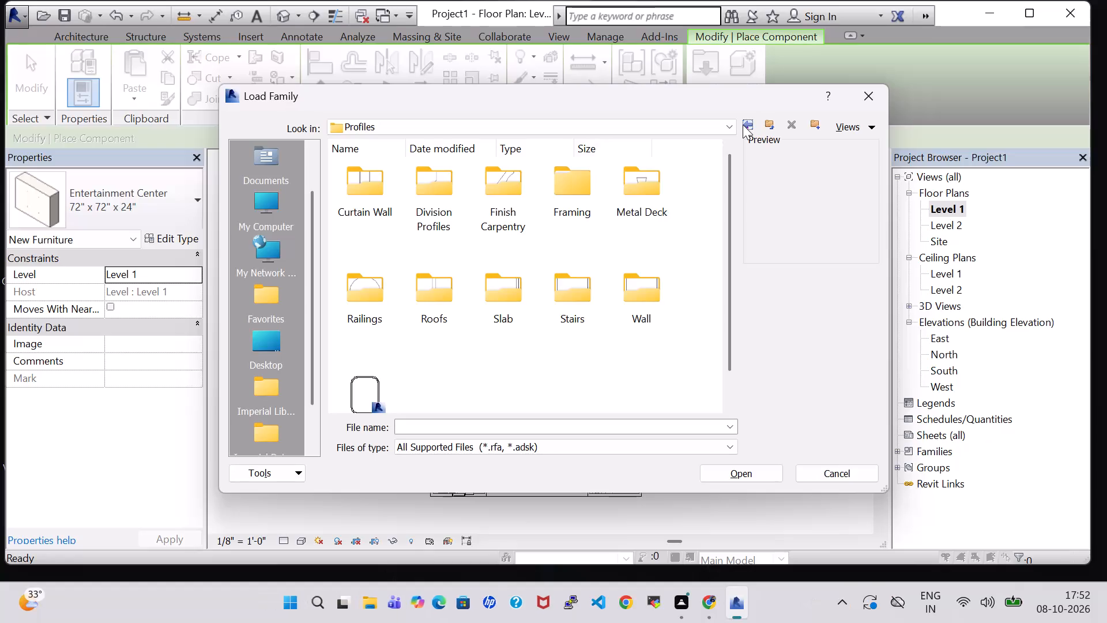
left_click(743, 125)
scroll(453, 289, "down", 1)
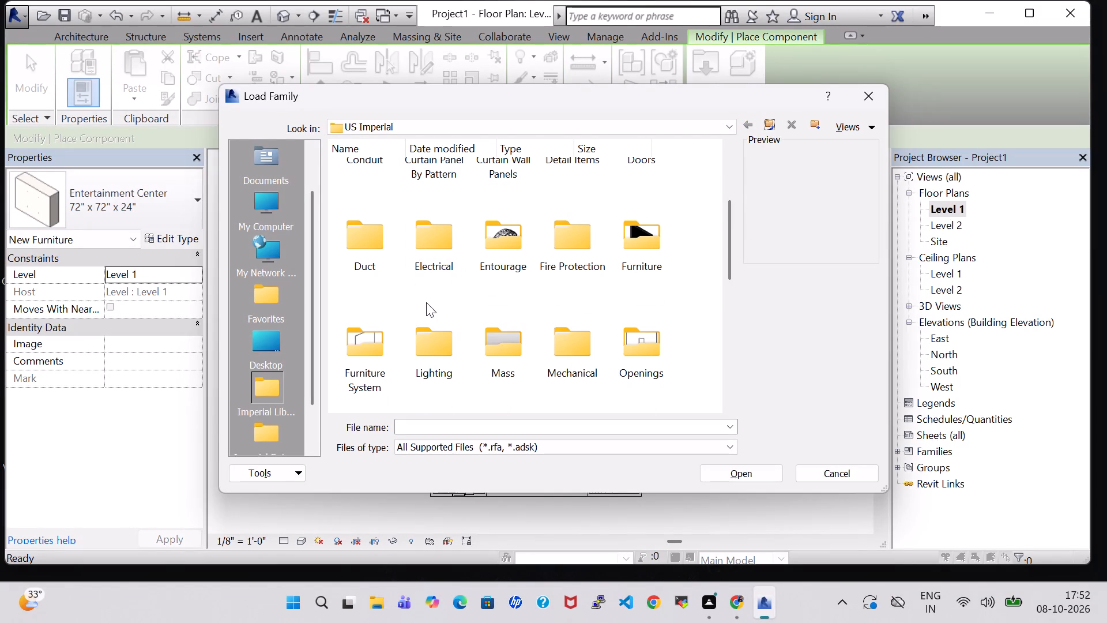
Look through the Electrical folder of the US Imperial library, including its Architectural, MEP and Connectors subfolders.
double_click(446, 262)
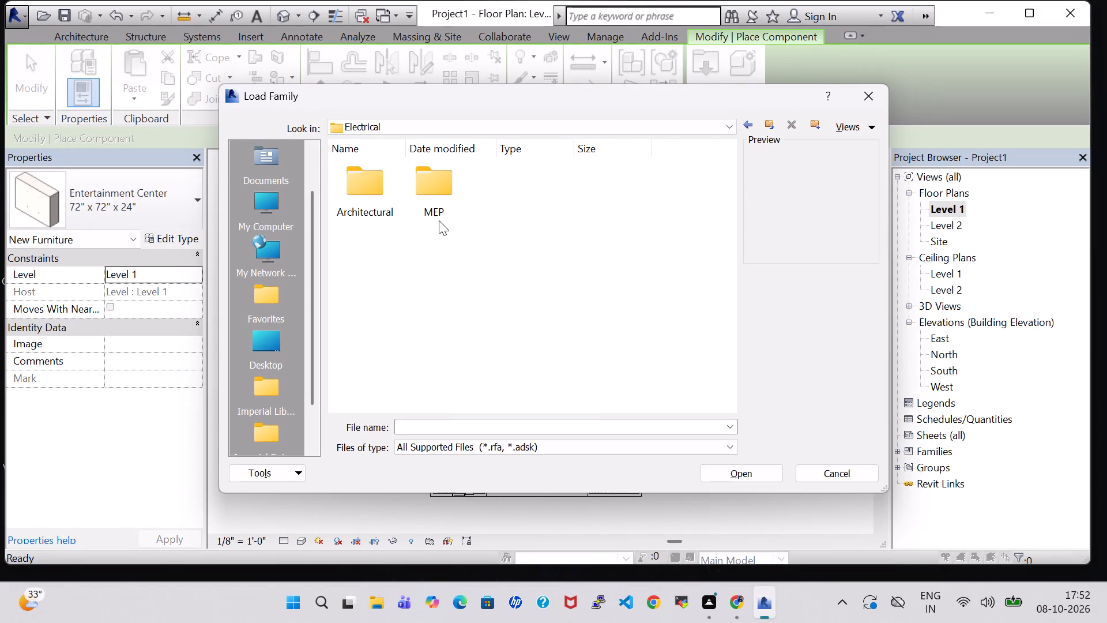
left_click(434, 188)
double_click(359, 191)
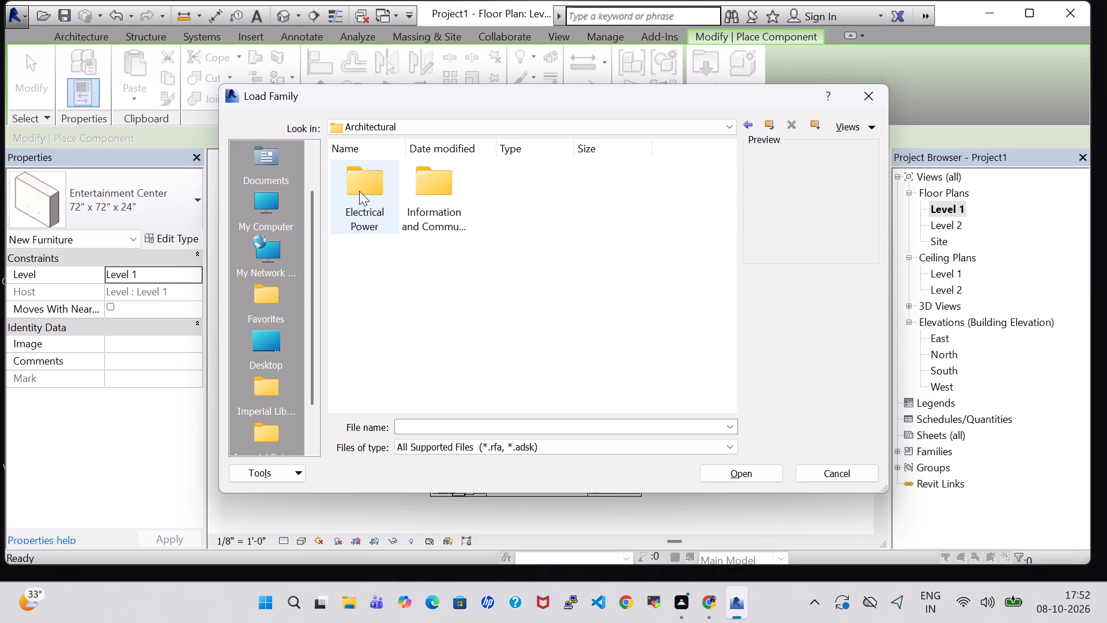
left_click(744, 123)
double_click(446, 190)
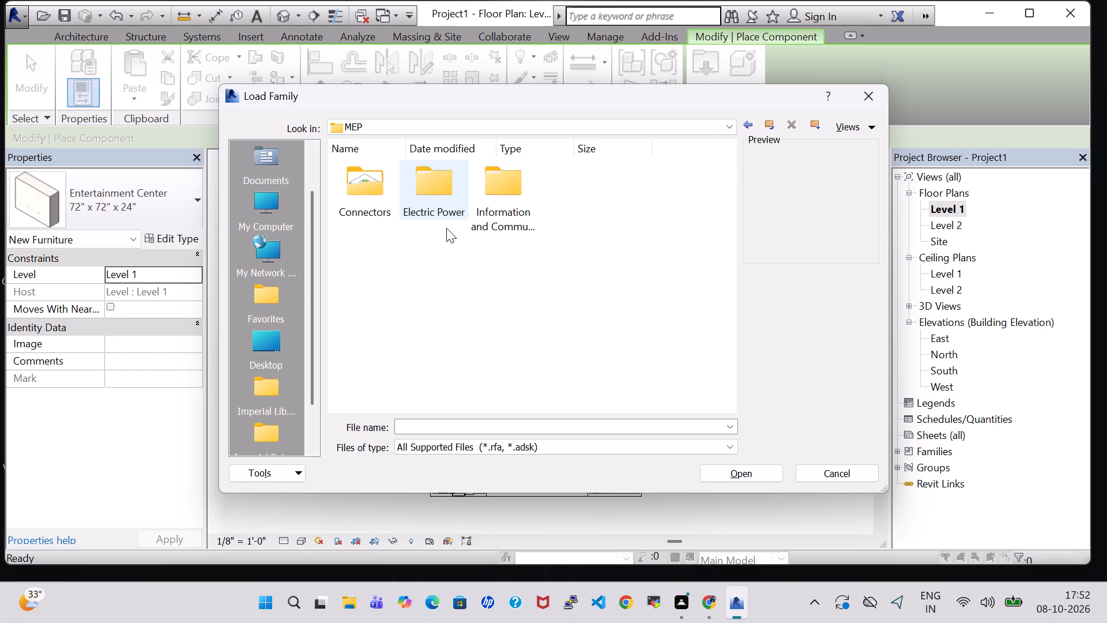
double_click(379, 208)
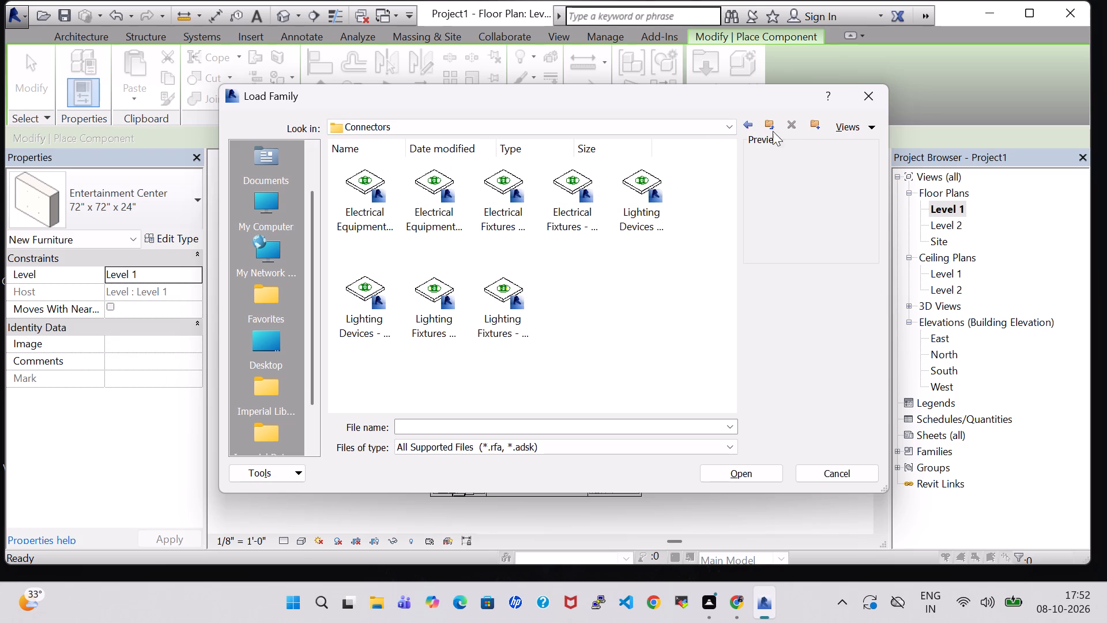
left_click(748, 124)
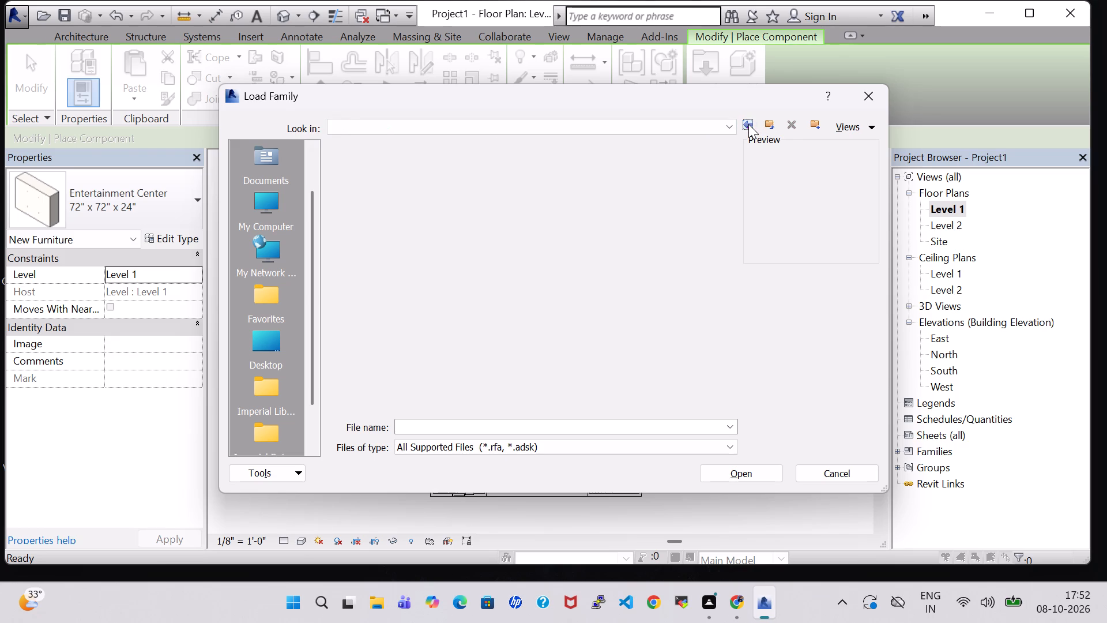
left_click(748, 124)
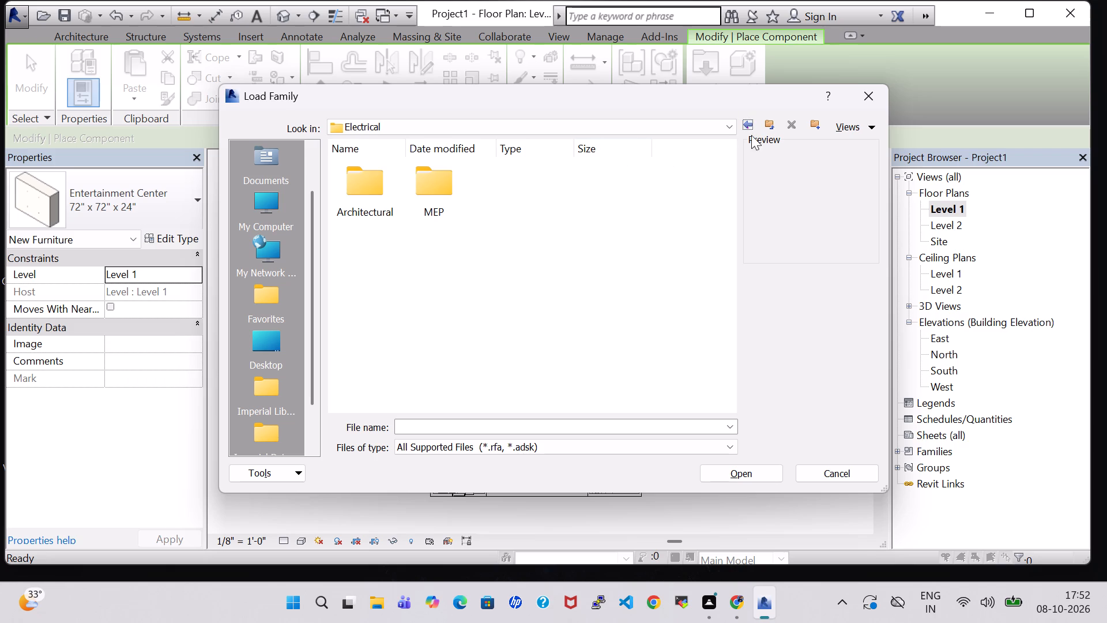
left_click(747, 128)
Examine the Openings and Site folders of the US Imperial library, including the Site folder's Accessories, Logistics and Parking families.
scroll(466, 306, "down", 1)
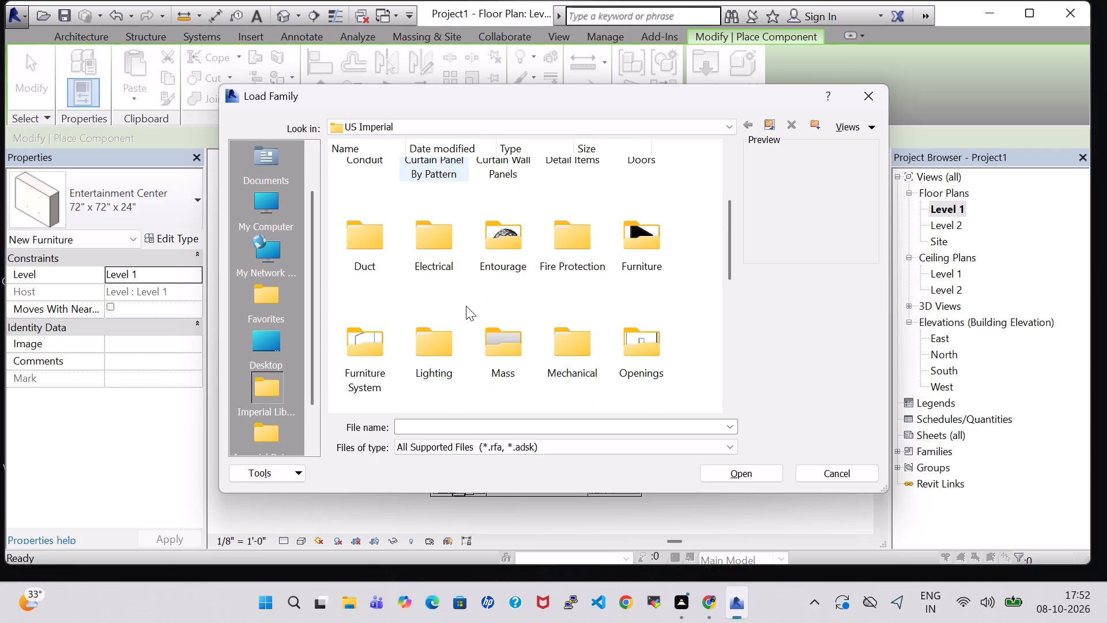
scroll(458, 345, "down", 1)
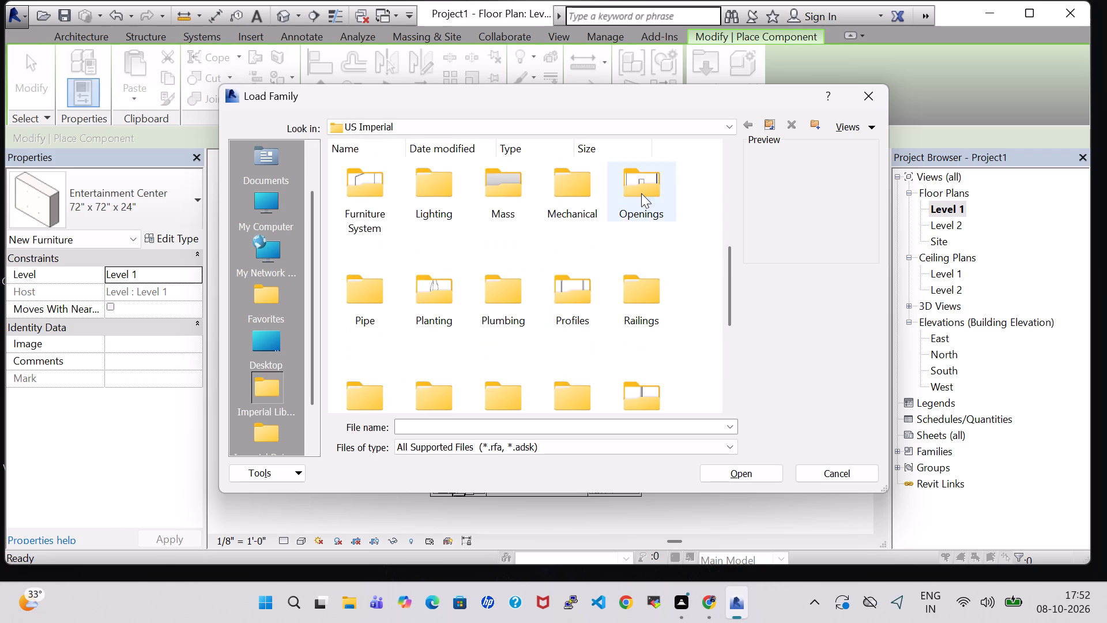
double_click(641, 193)
left_click(748, 121)
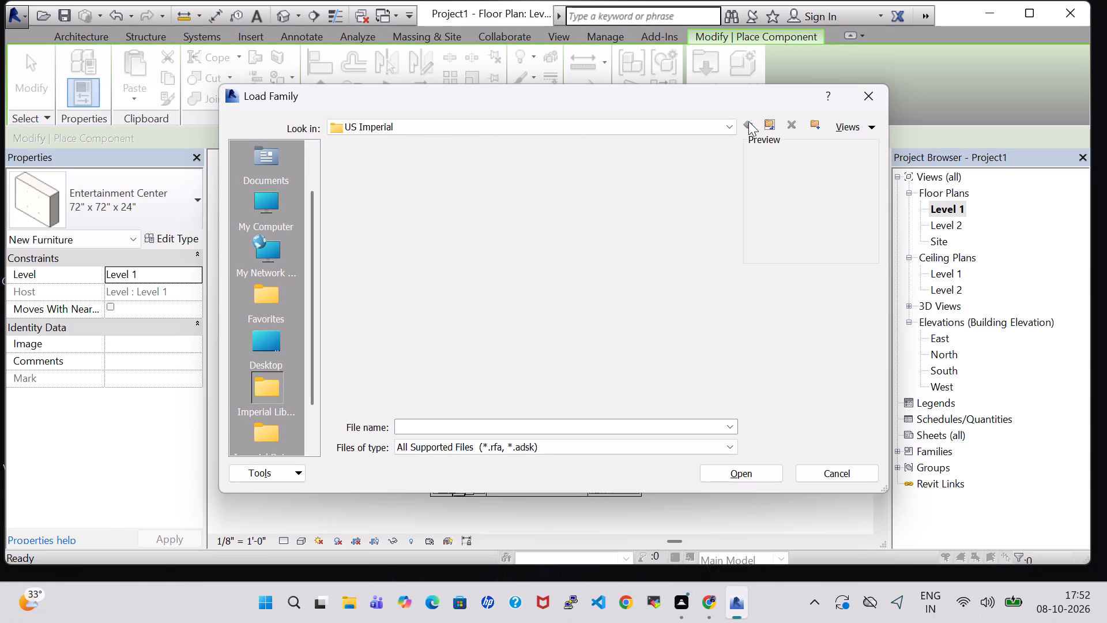
scroll(609, 242, "down", 1)
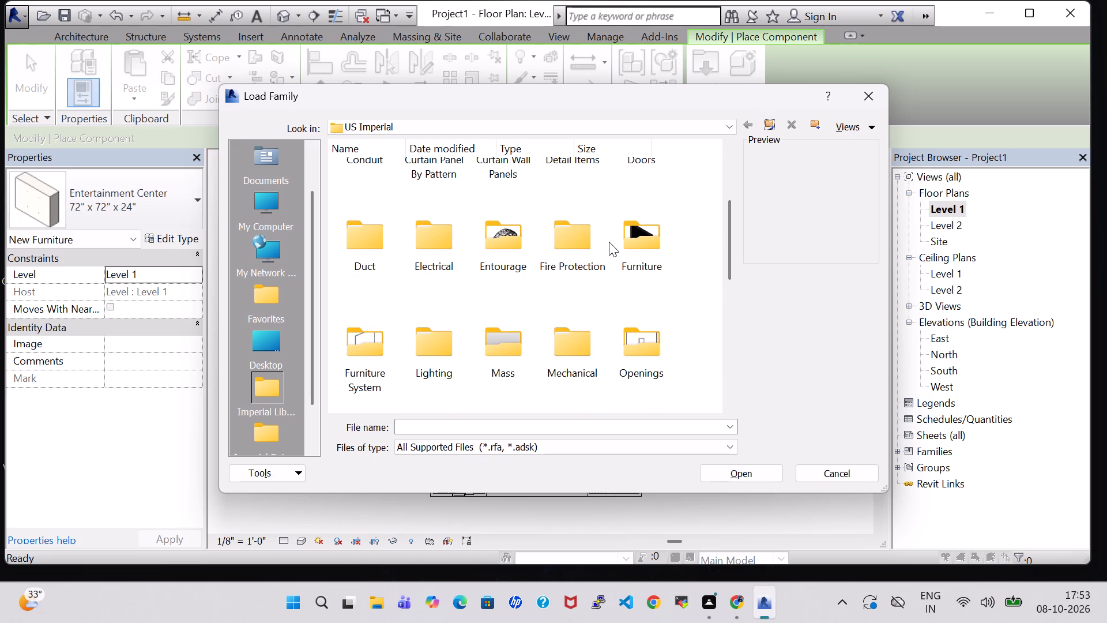
scroll(609, 242, "down", 1)
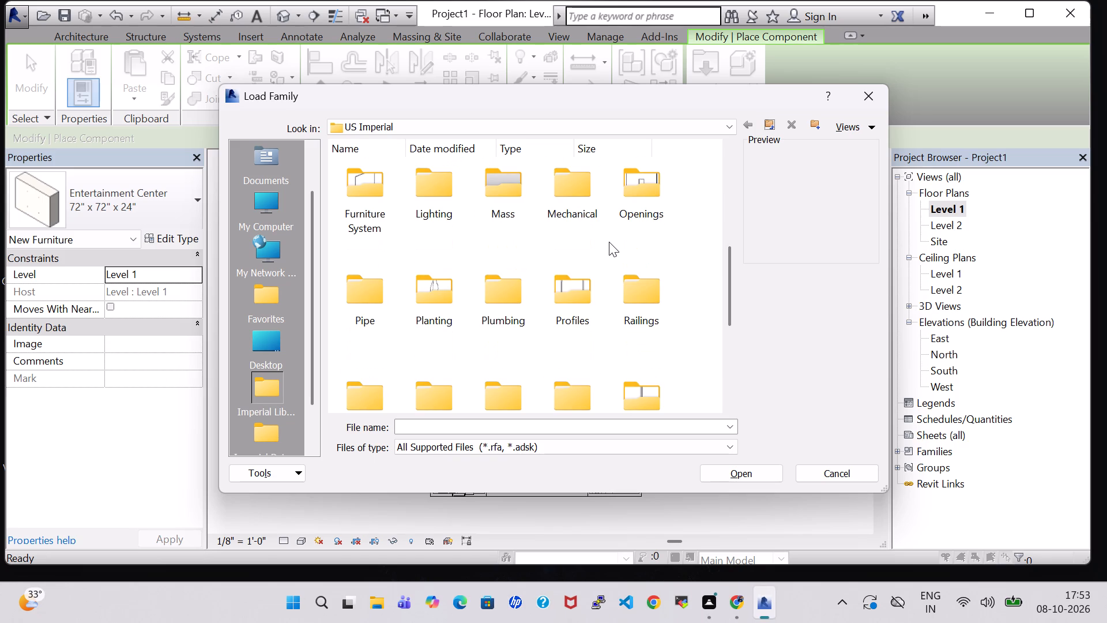
scroll(609, 242, "down", 1)
scroll(488, 248, "up", 1)
scroll(377, 299, "down", 1)
double_click(364, 254)
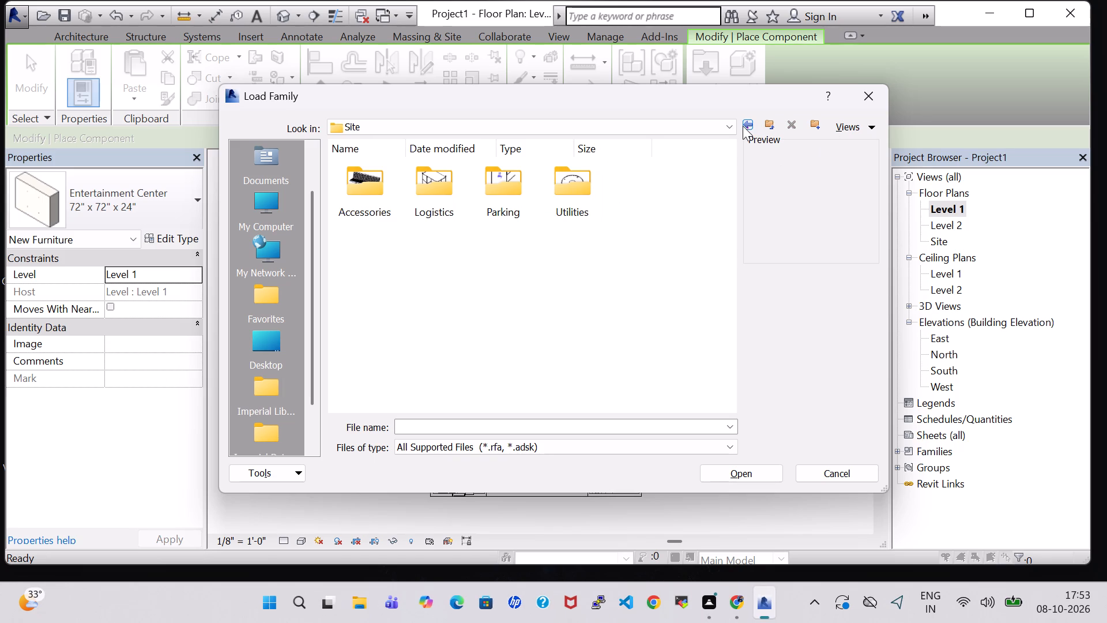
double_click(364, 200)
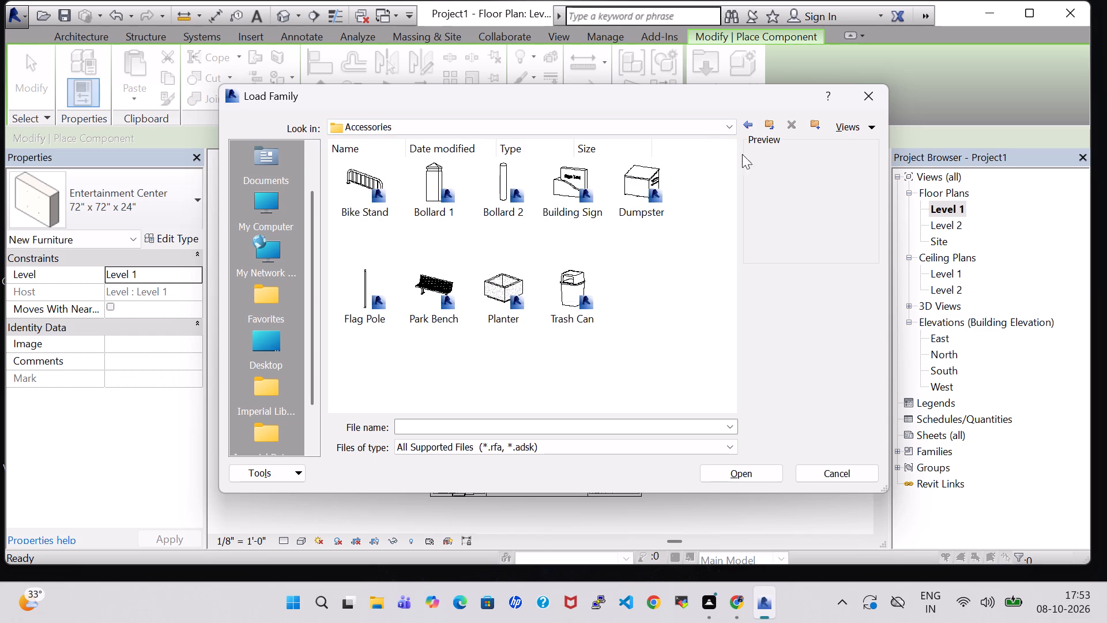
left_click(750, 122)
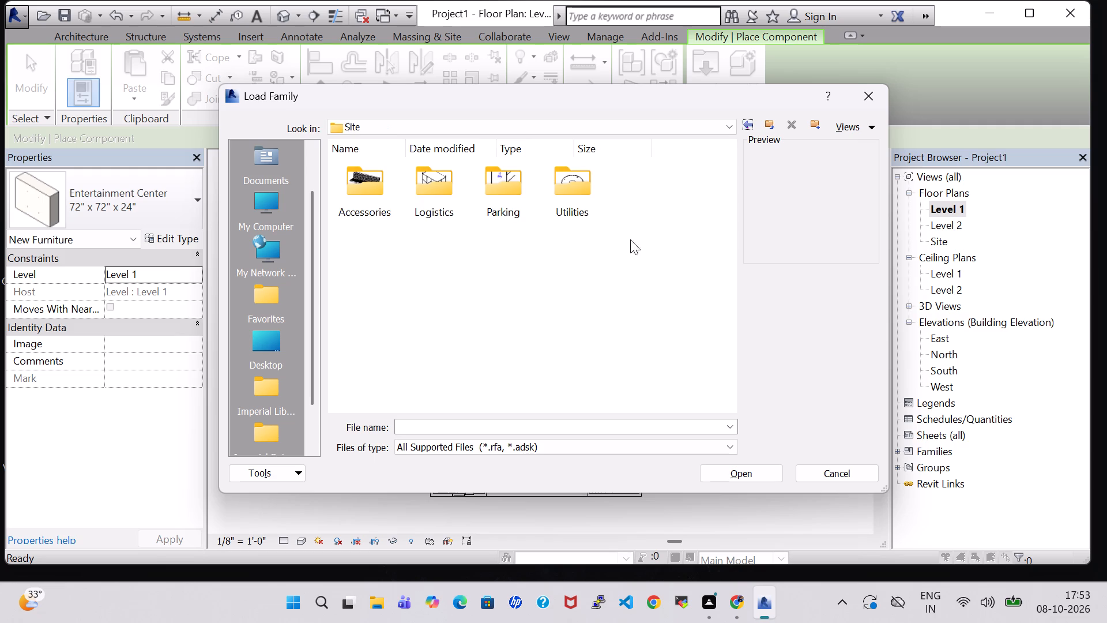
double_click(427, 206)
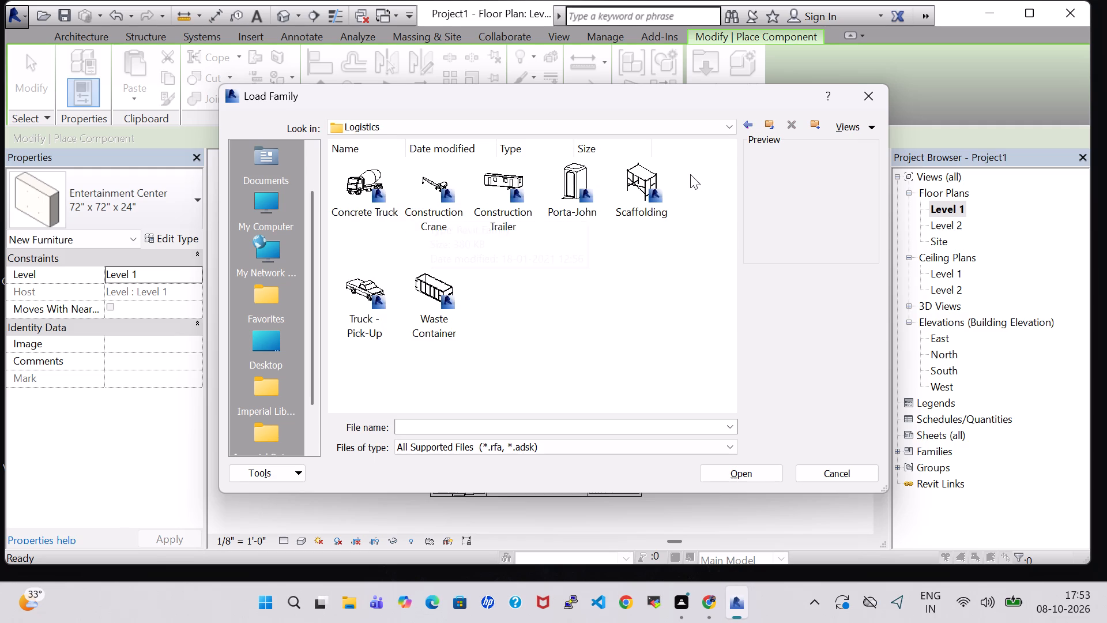
left_click(743, 129)
double_click(514, 200)
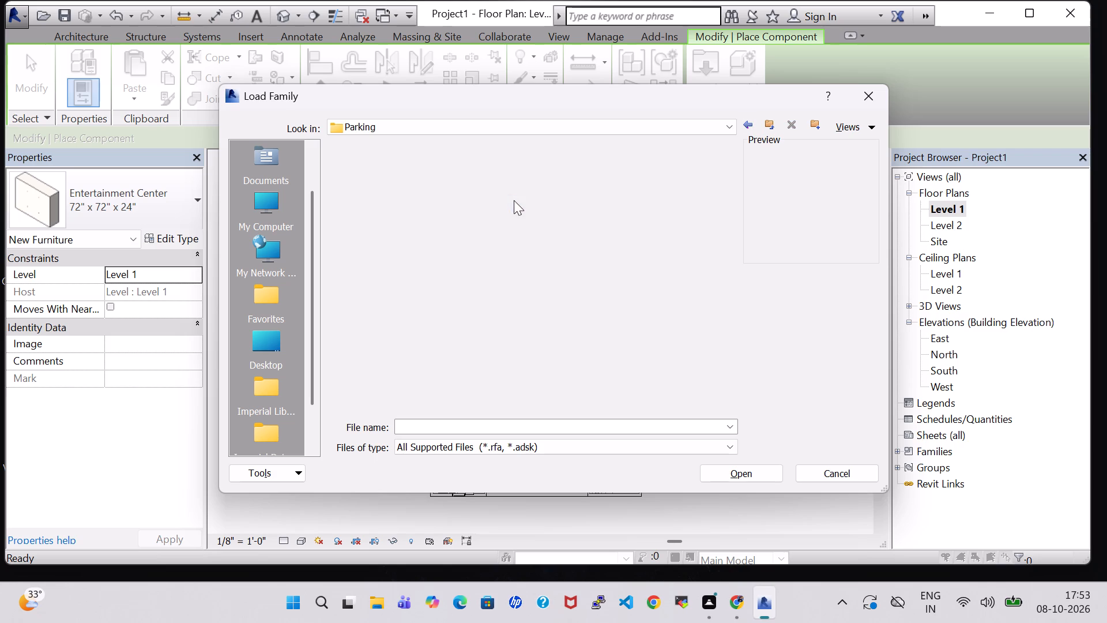
left_click(741, 123)
left_click(743, 125)
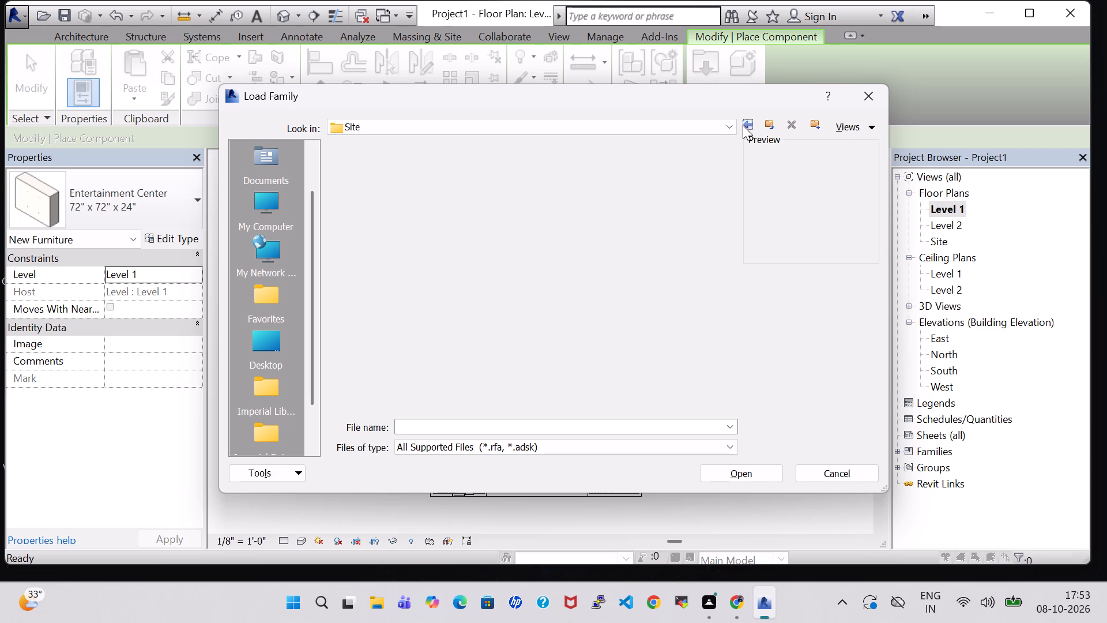
left_click(743, 125)
Browse the Planting and Specialty Equipment folders of the US Imperial library, including Ladders, Domestic and Classroom-Library.
scroll(599, 299, "down", 2)
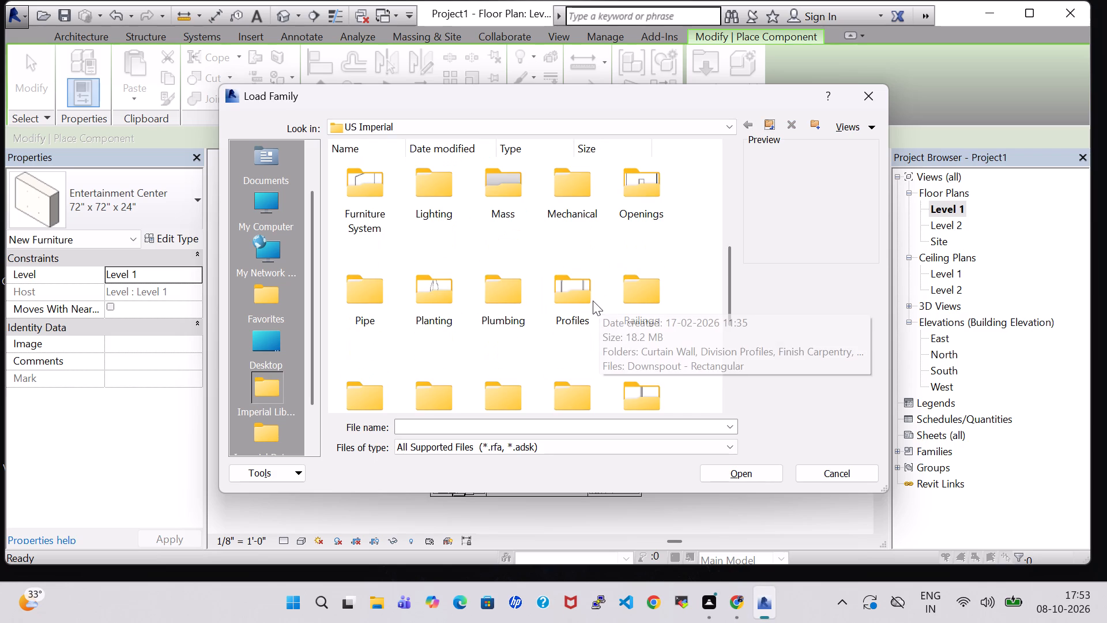
double_click(429, 321)
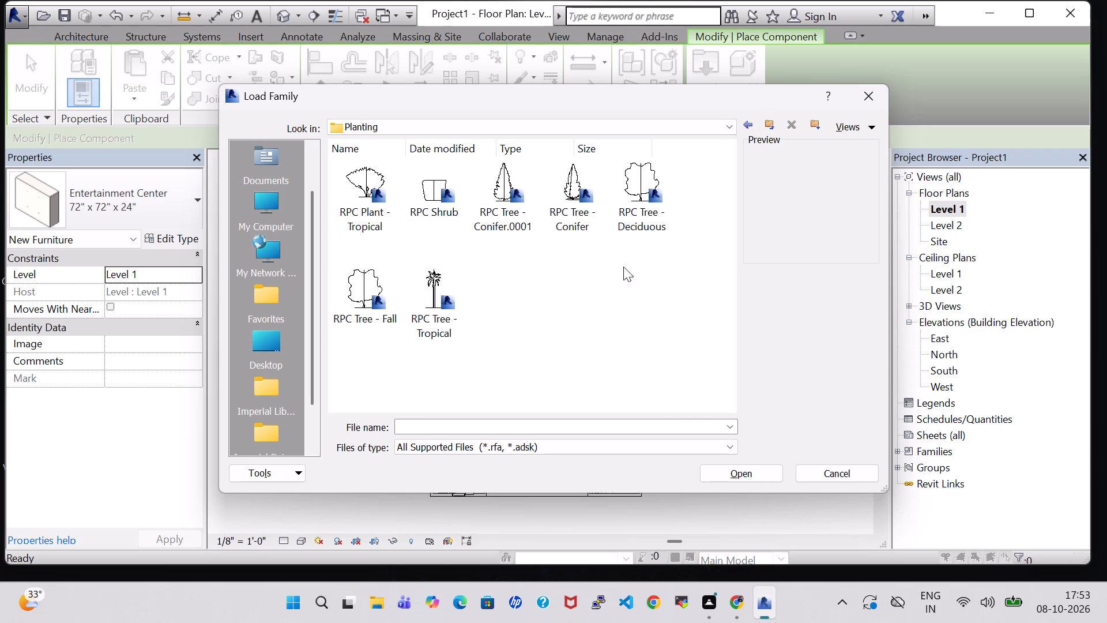
left_click(751, 127)
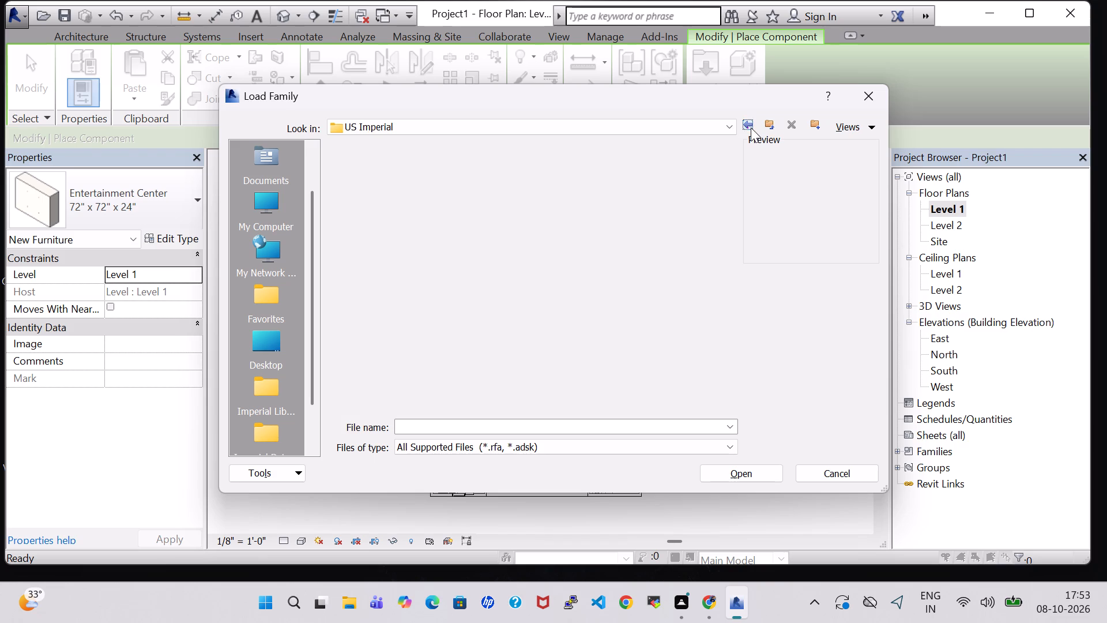
scroll(525, 248, "down", 2)
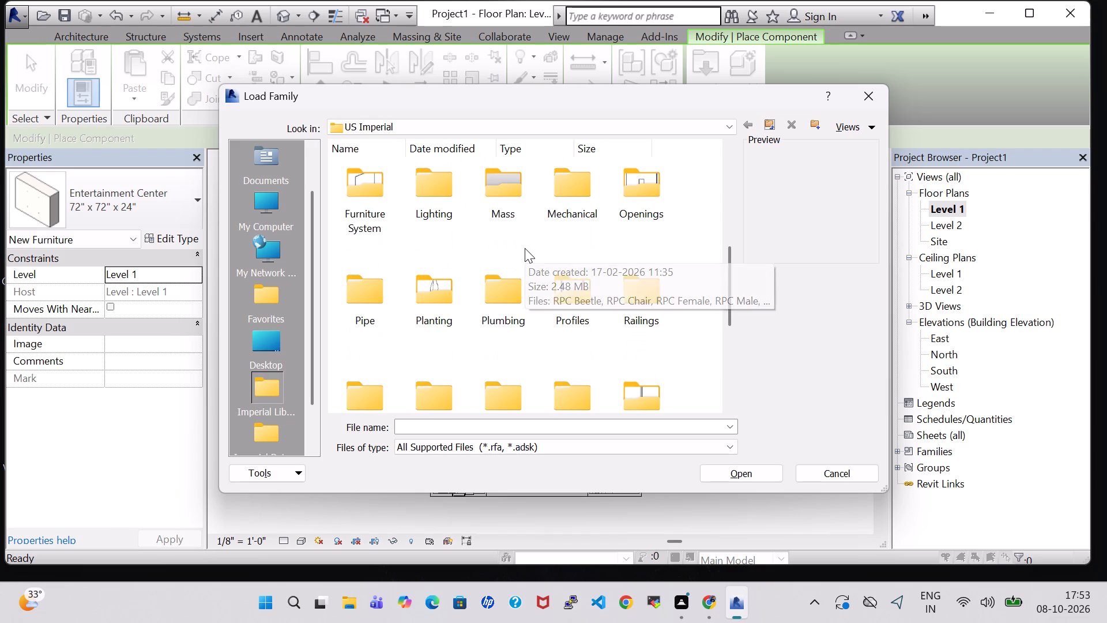
scroll(525, 248, "down", 1)
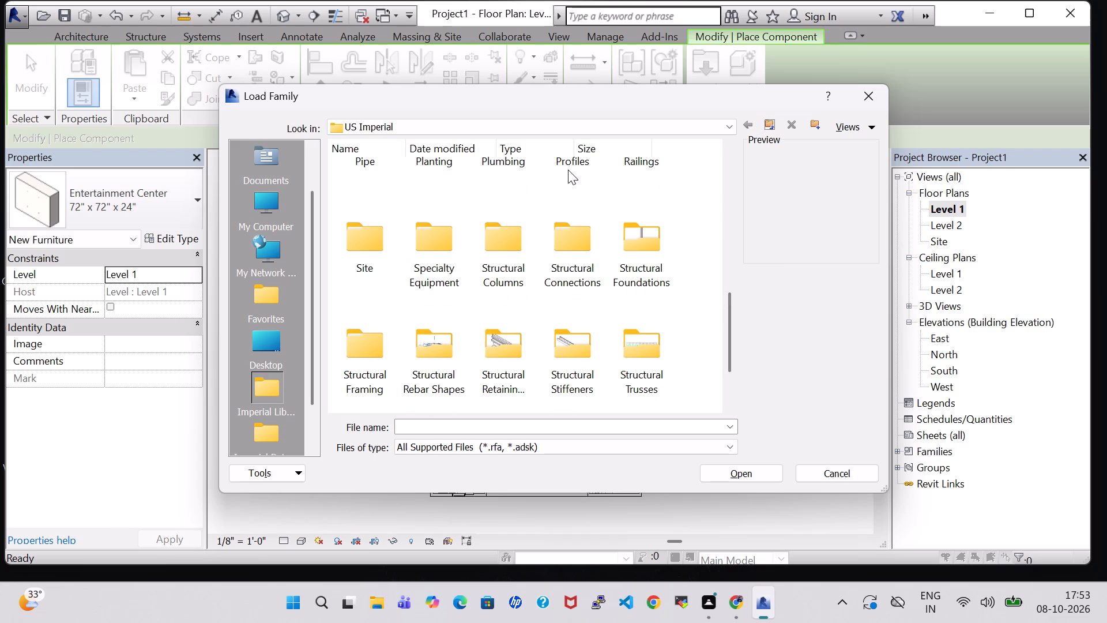
double_click(434, 252)
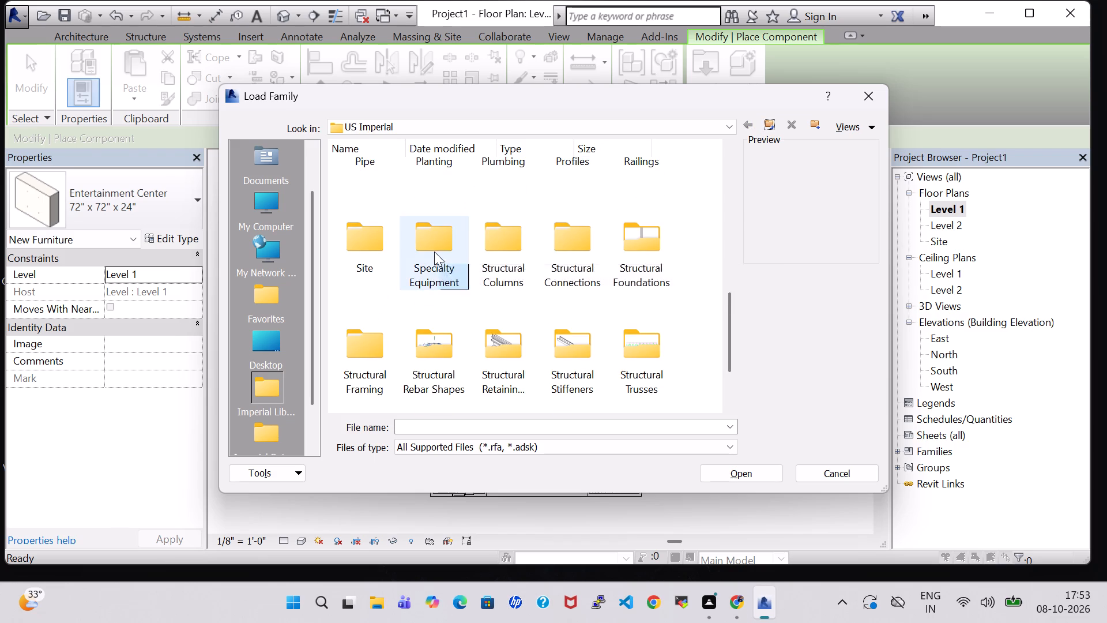
double_click(562, 192)
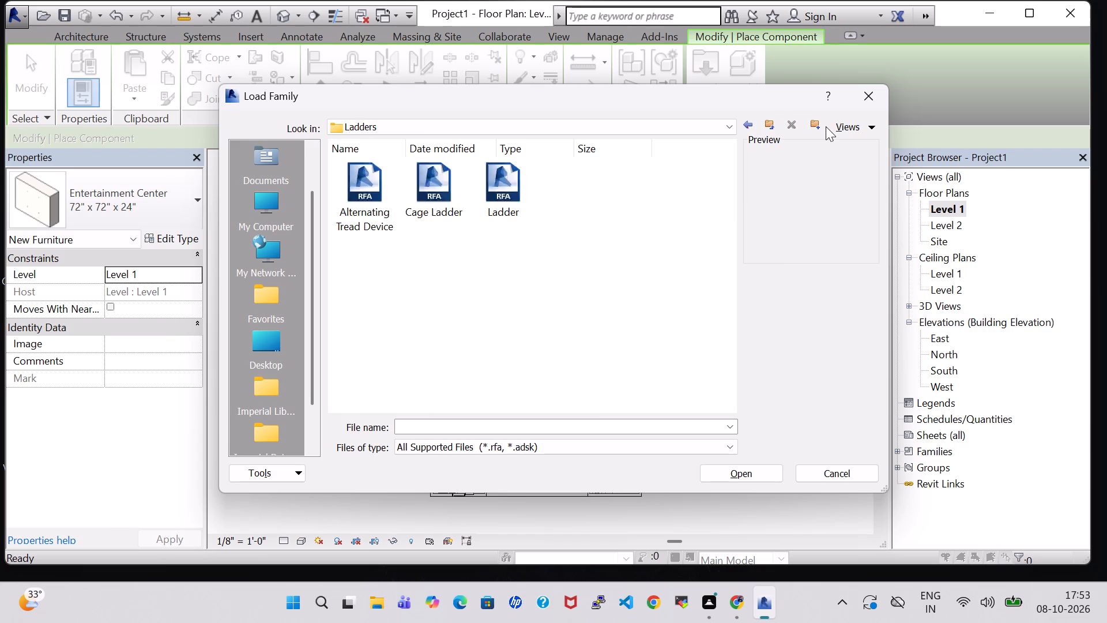
left_click(746, 124)
left_click(468, 193)
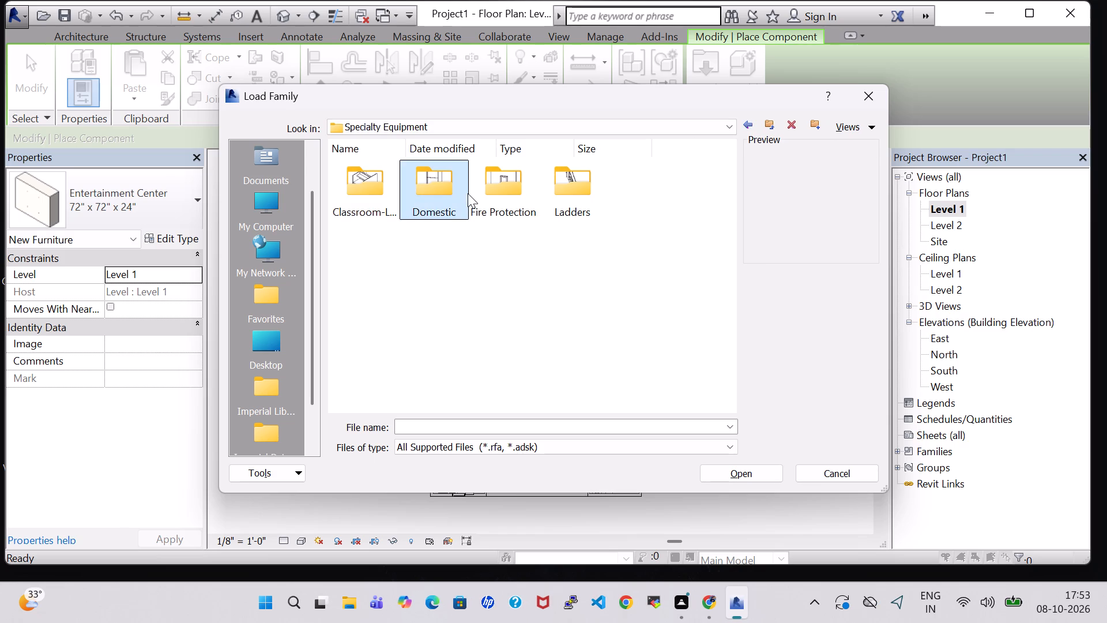
left_click(477, 249)
double_click(441, 202)
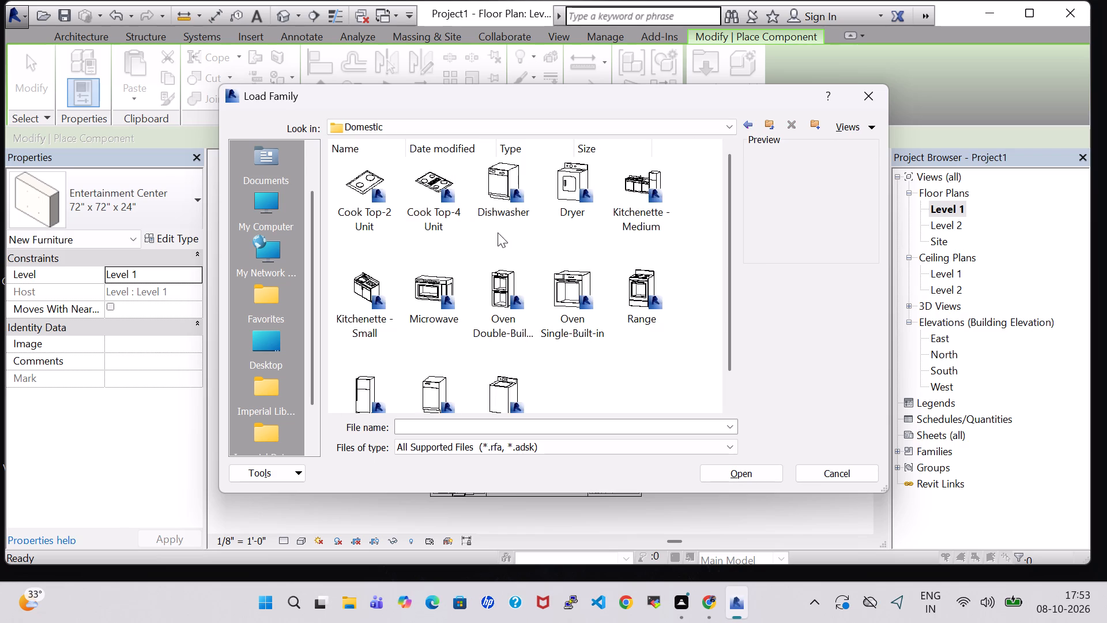
scroll(517, 239, "down", 1)
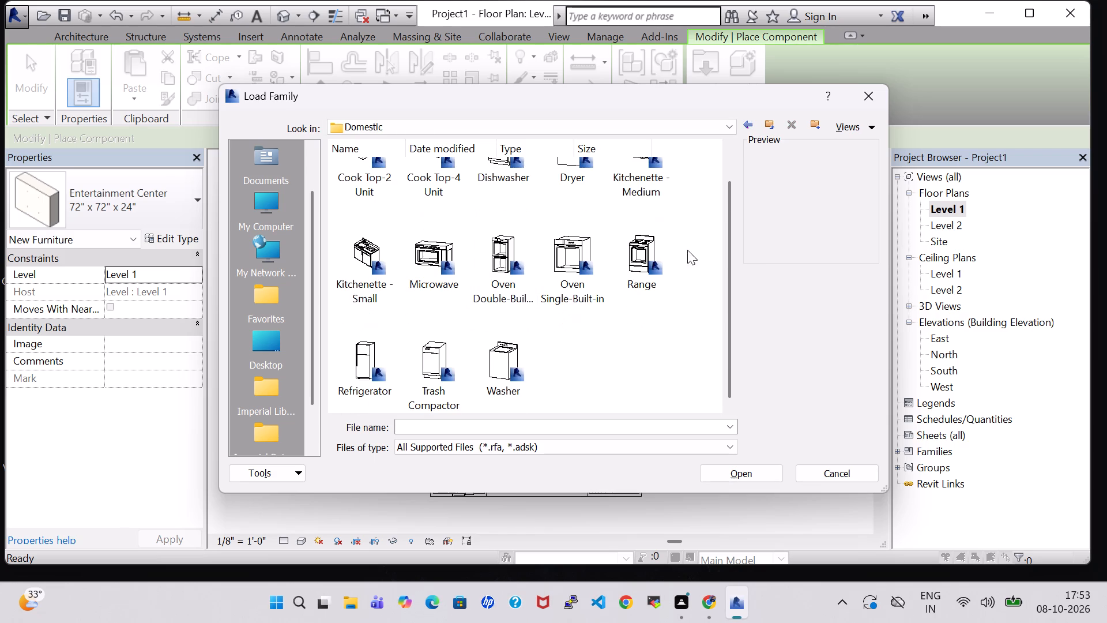
left_click(747, 130)
double_click(367, 181)
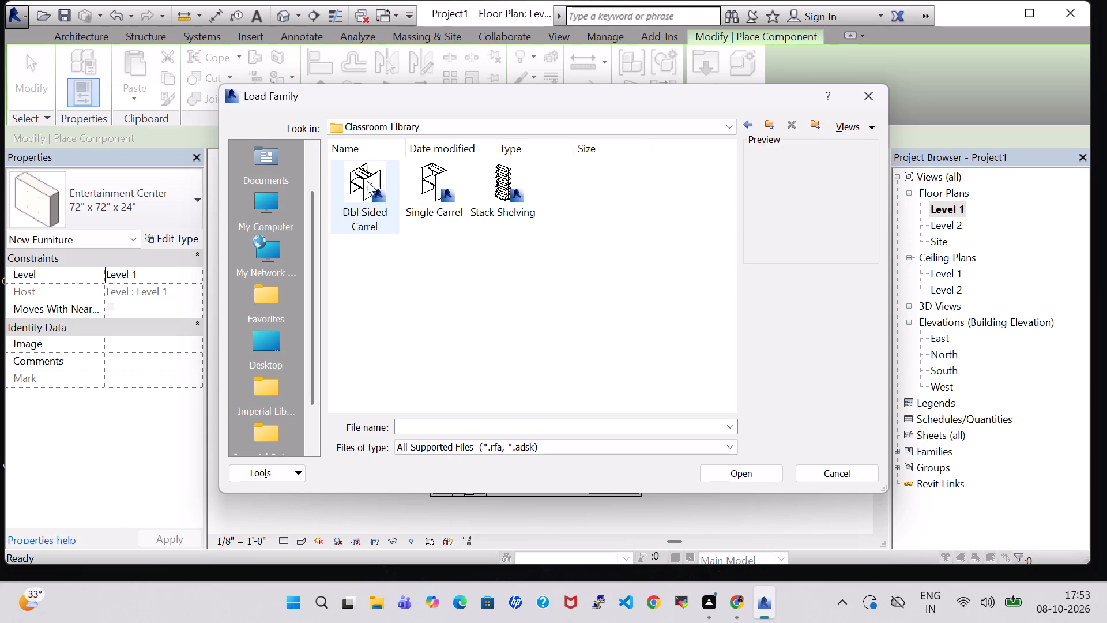
left_click(750, 121)
left_click(750, 121)
Review the External and Internal light families in the Architectural subfolder of the Lighting folder.
scroll(590, 282, "down", 1)
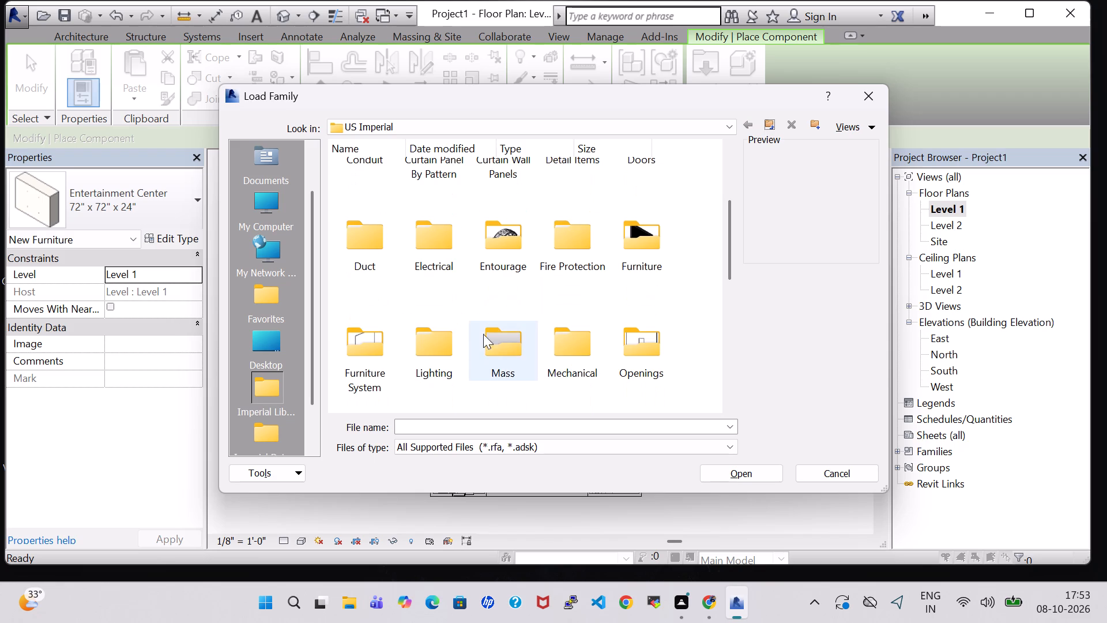
double_click(455, 356)
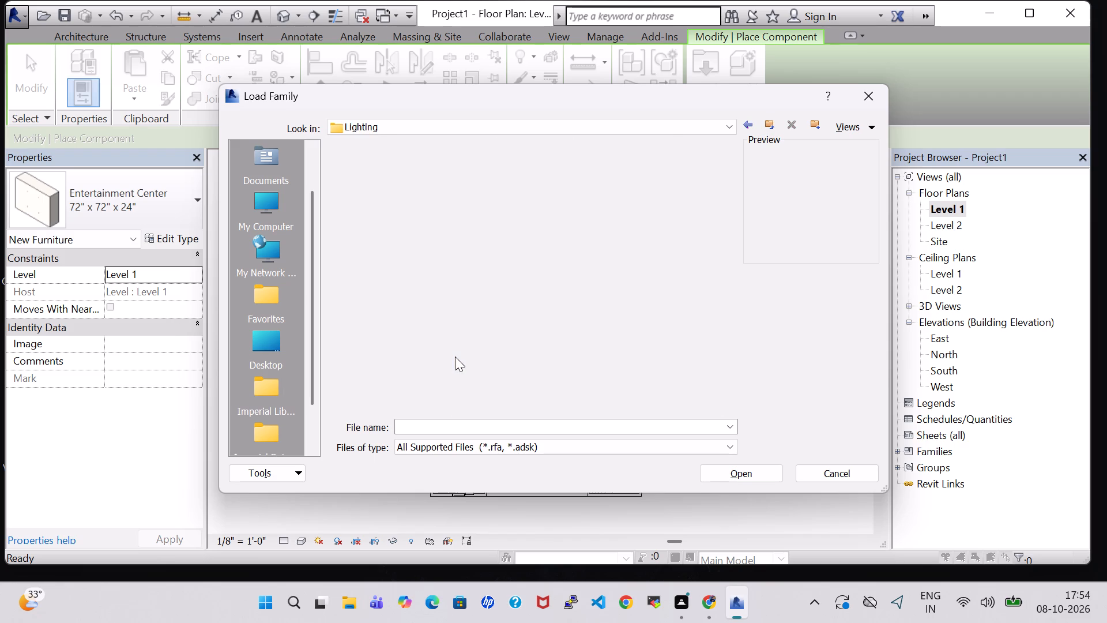
double_click(365, 183)
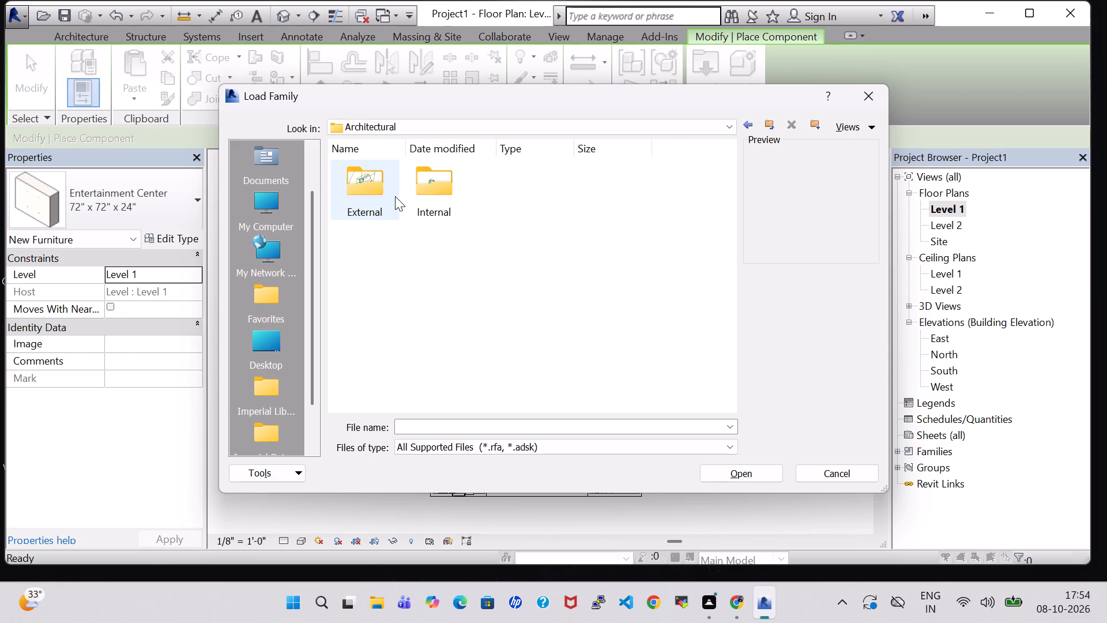
double_click(395, 196)
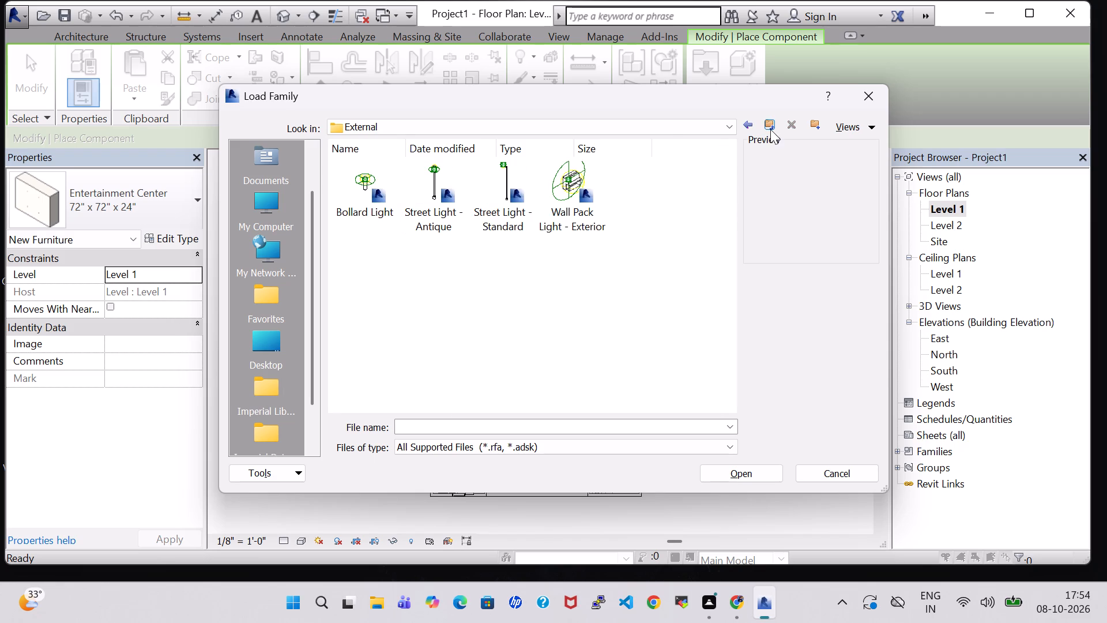
left_click(751, 123)
double_click(440, 192)
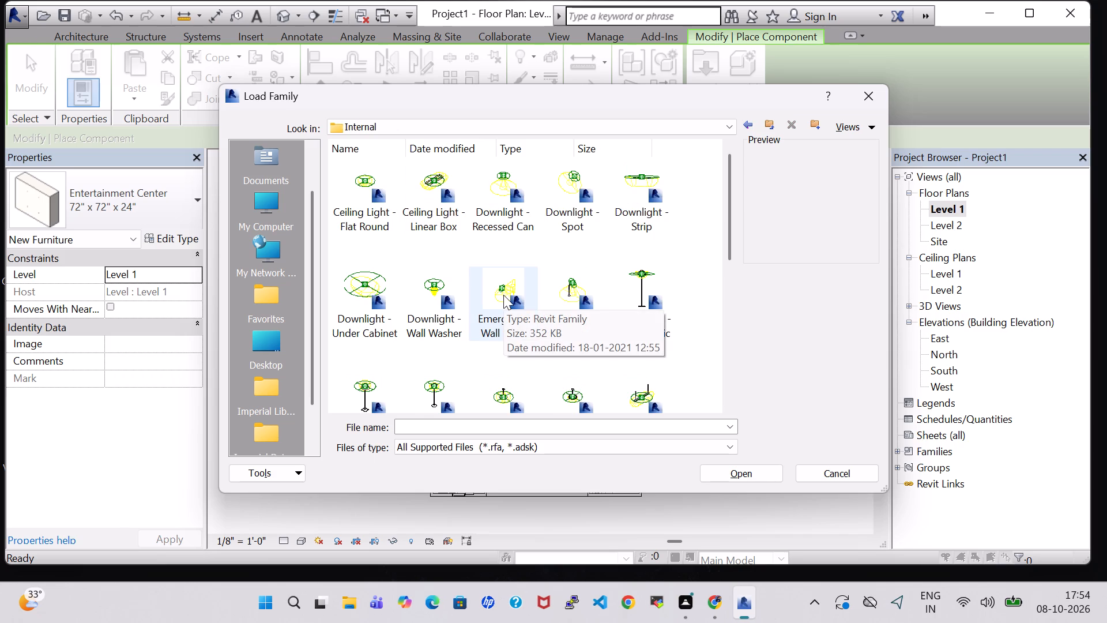
scroll(518, 290, "down", 2)
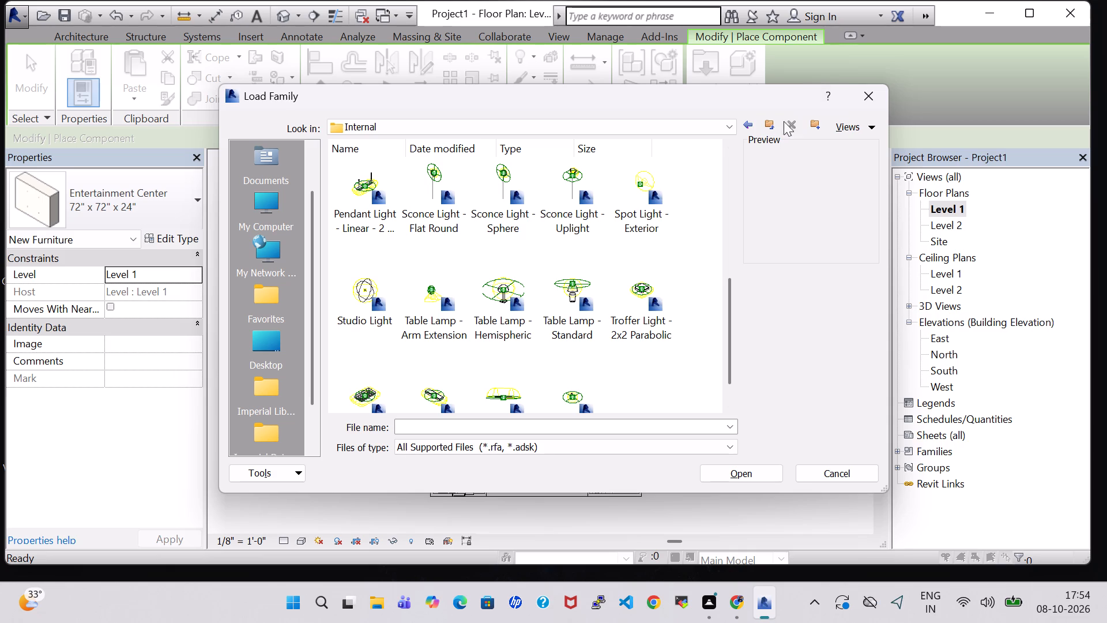
left_click(753, 126)
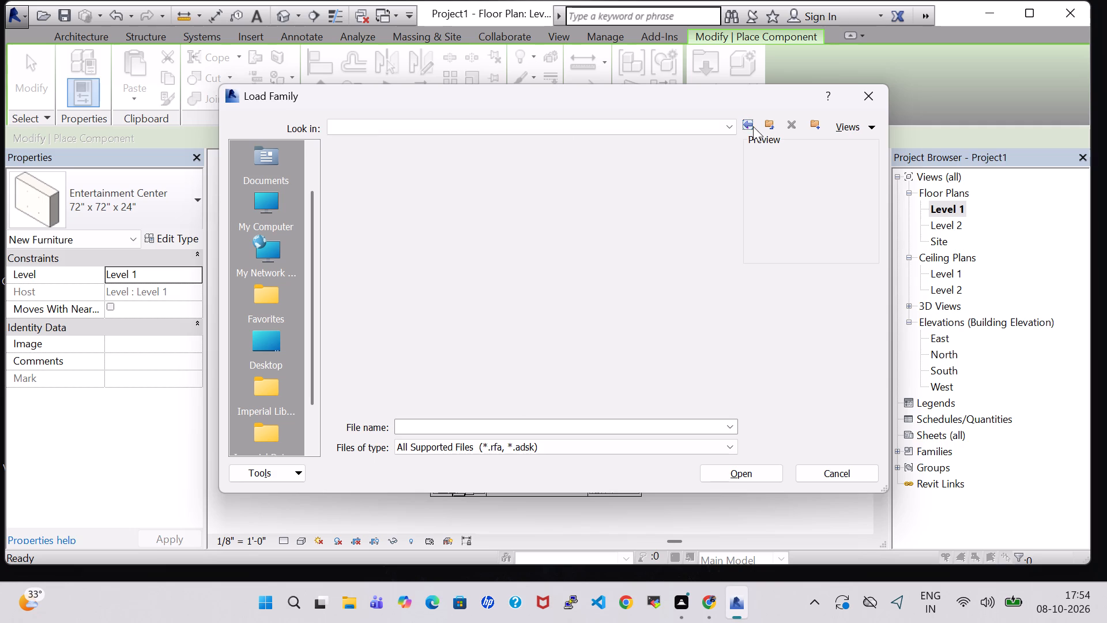
Return to the US Imperial library and look through the Railings folder, including its Terminations subfolder.
scroll(497, 318, "down", 2)
left_click(428, 178)
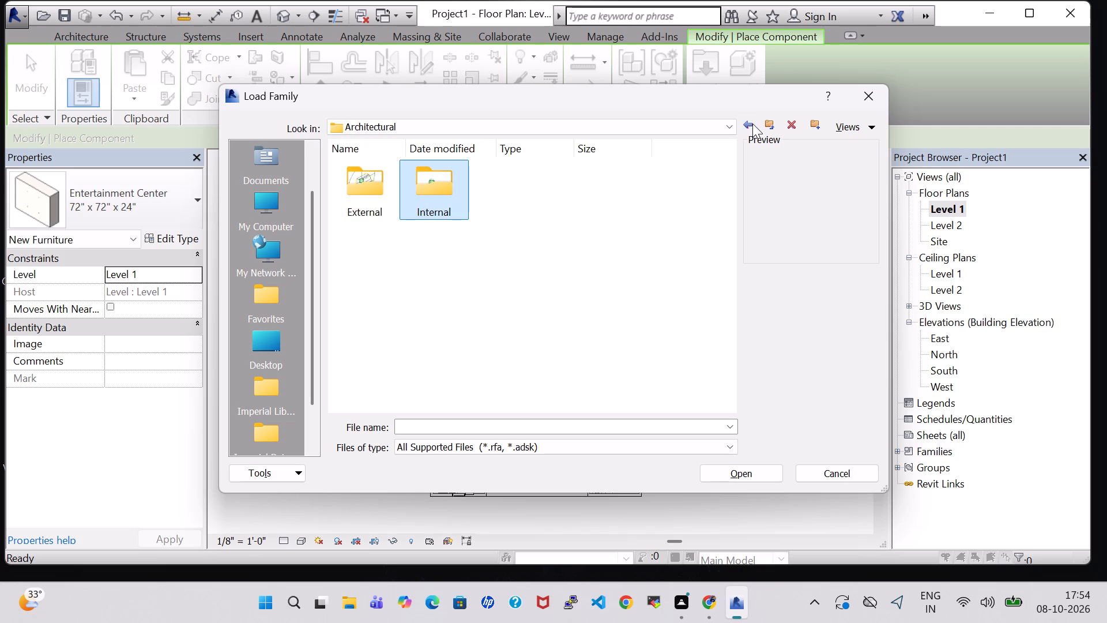
left_click(752, 123)
scroll(598, 284, "down", 2)
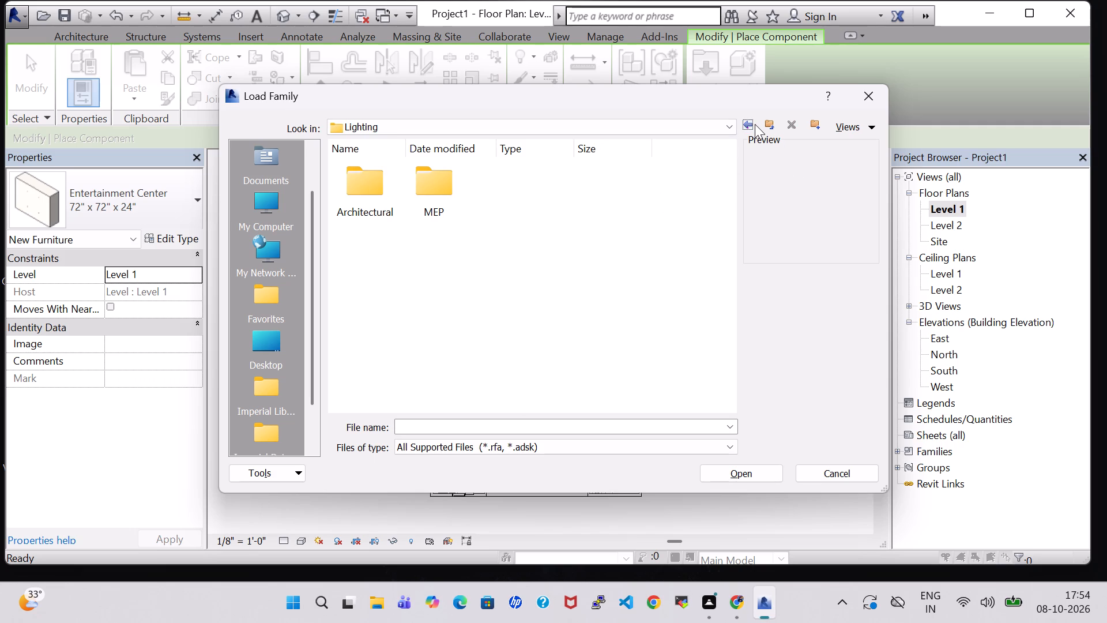
left_click(755, 124)
left_click(744, 124)
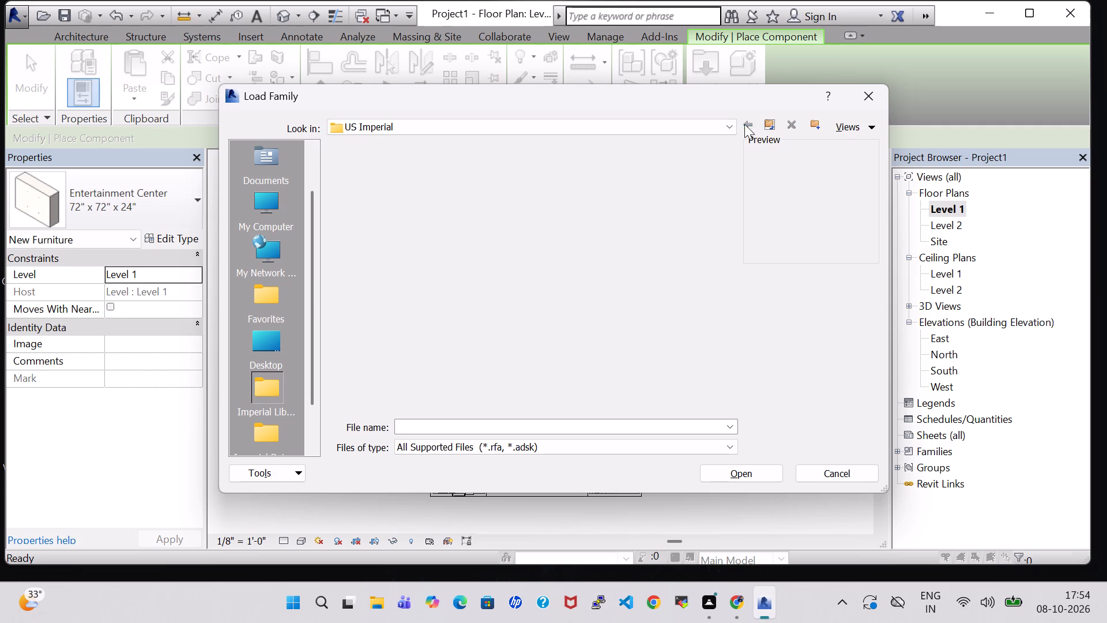
scroll(490, 257, "down", 2)
scroll(524, 302, "down", 2)
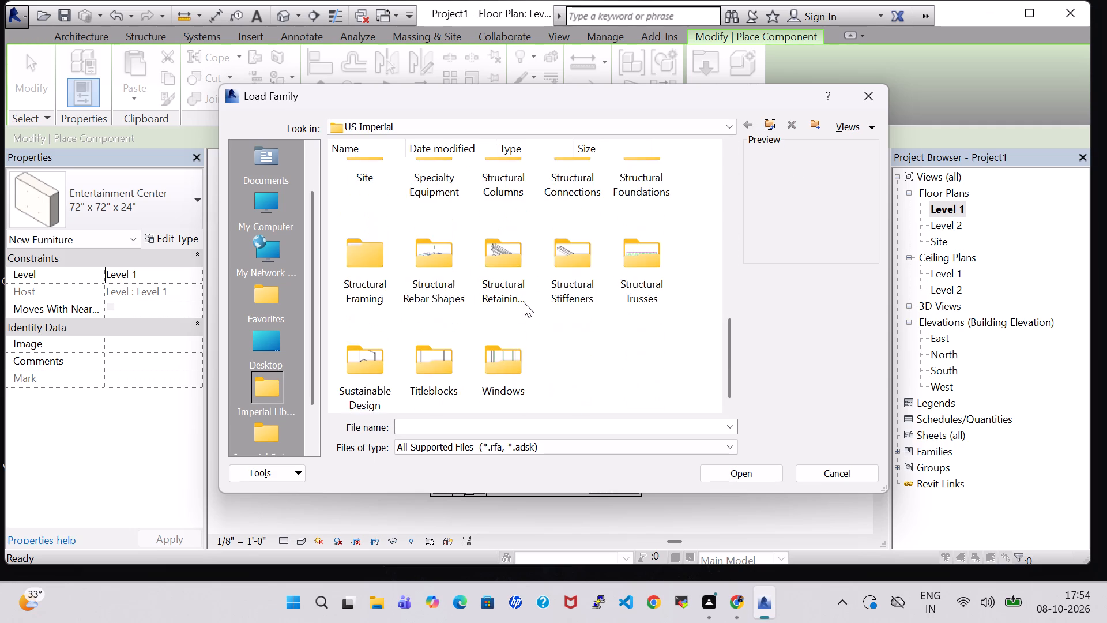
scroll(524, 302, "up", 1)
double_click(657, 204)
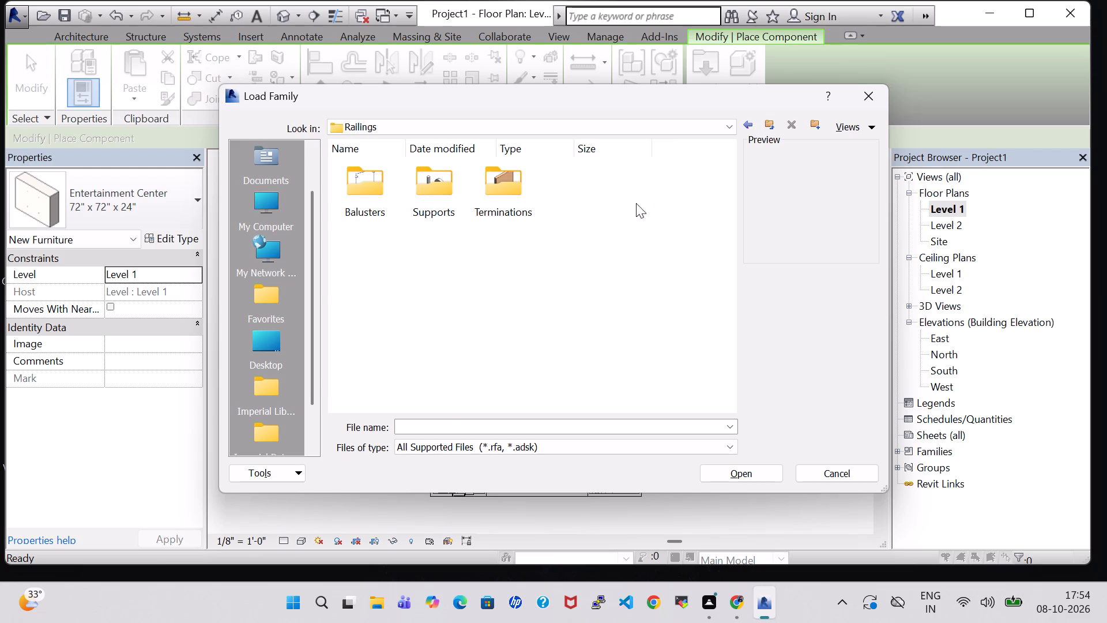
double_click(519, 187)
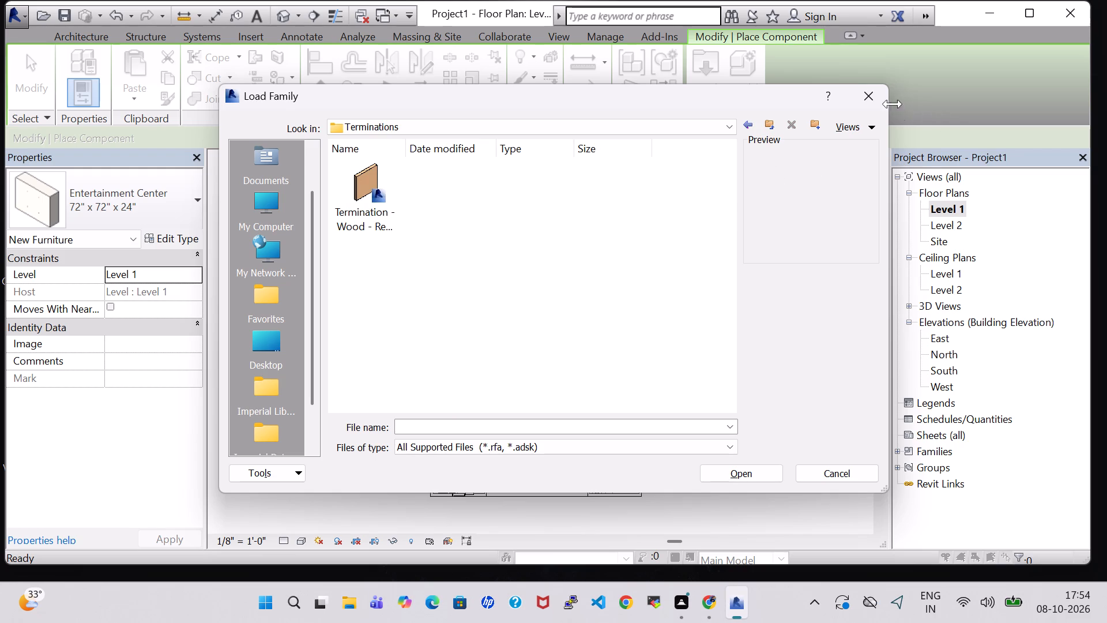
left_click(879, 99)
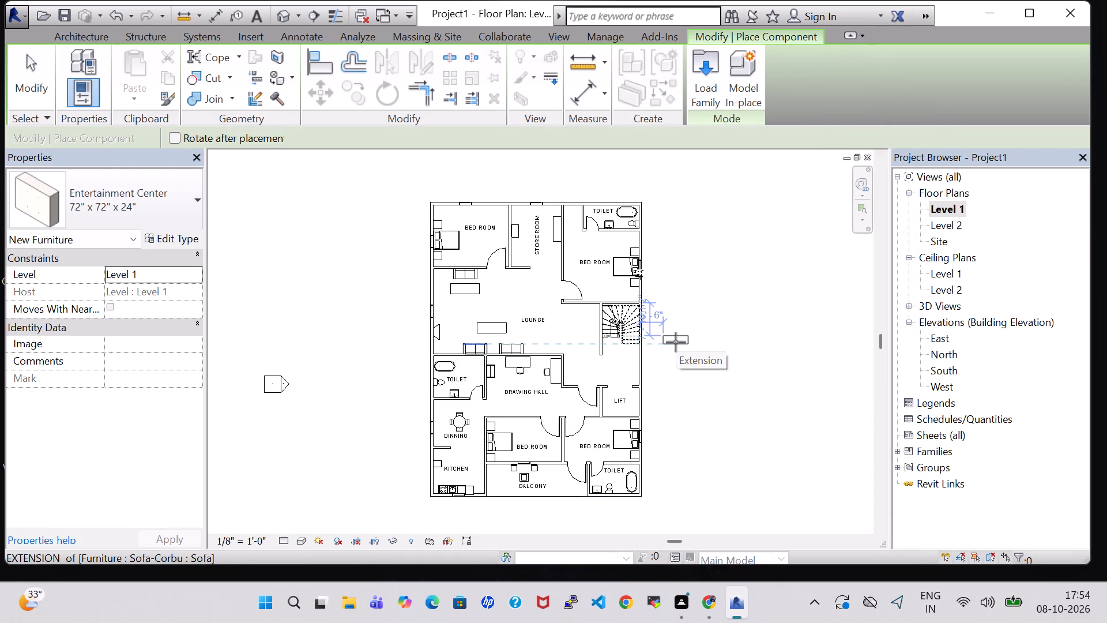
key("Escape")
key("Escape")
Load the TV - Flat Screen family from the Furniture folder of the US Imperial library.
scroll(676, 342, "up", 1)
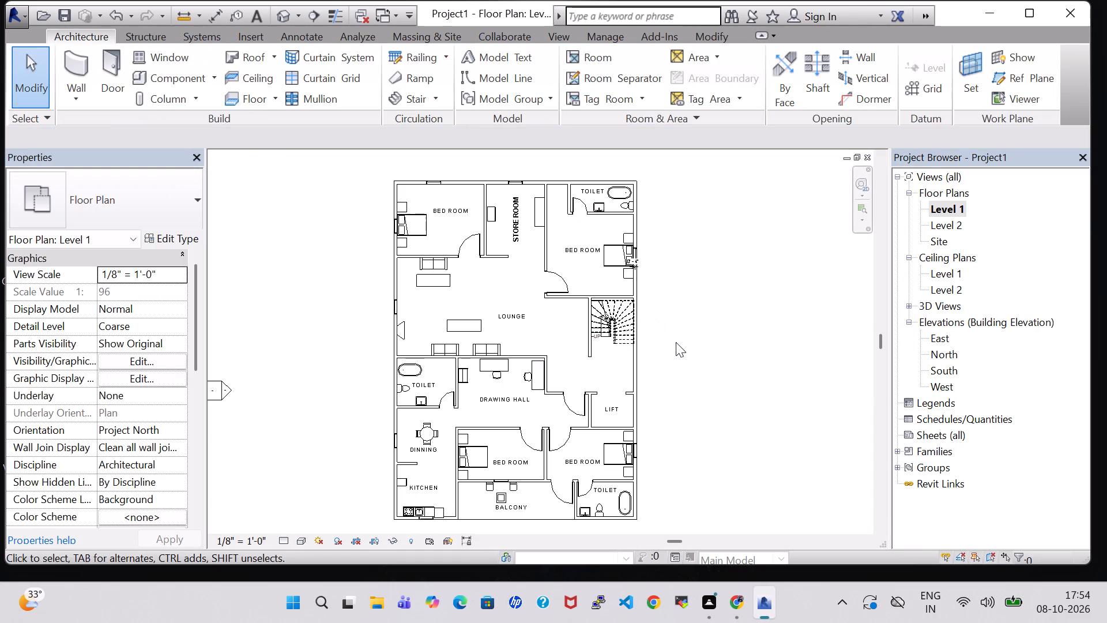
middle_click(676, 342)
scroll(676, 342, "up", 1)
middle_click_drag(676, 342, 708, 318)
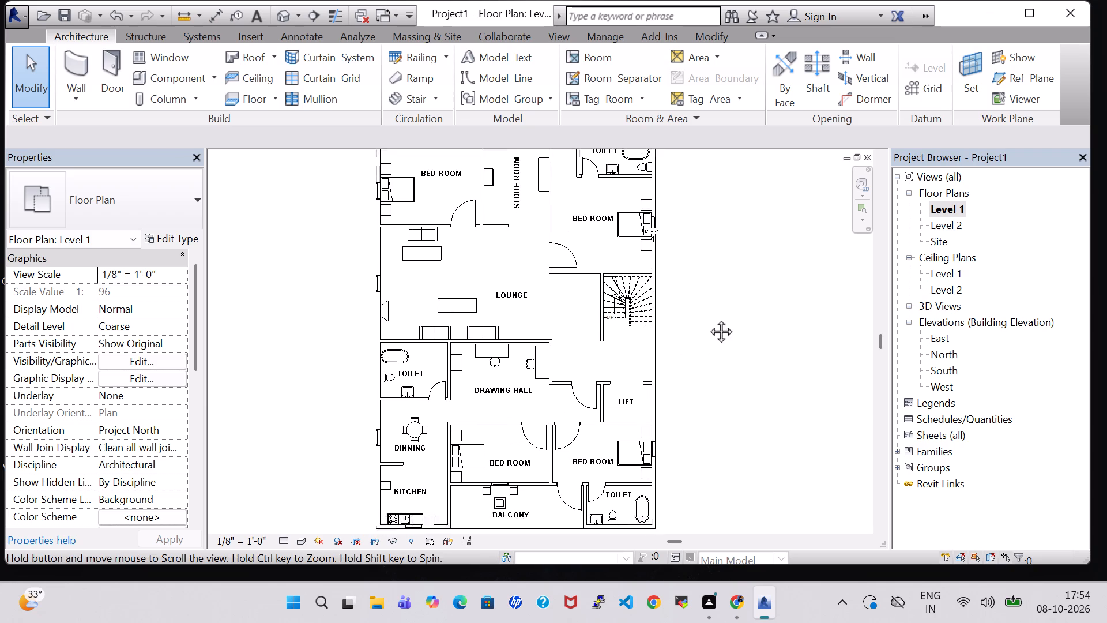
middle_click_drag(708, 318, 711, 316)
left_click(183, 74)
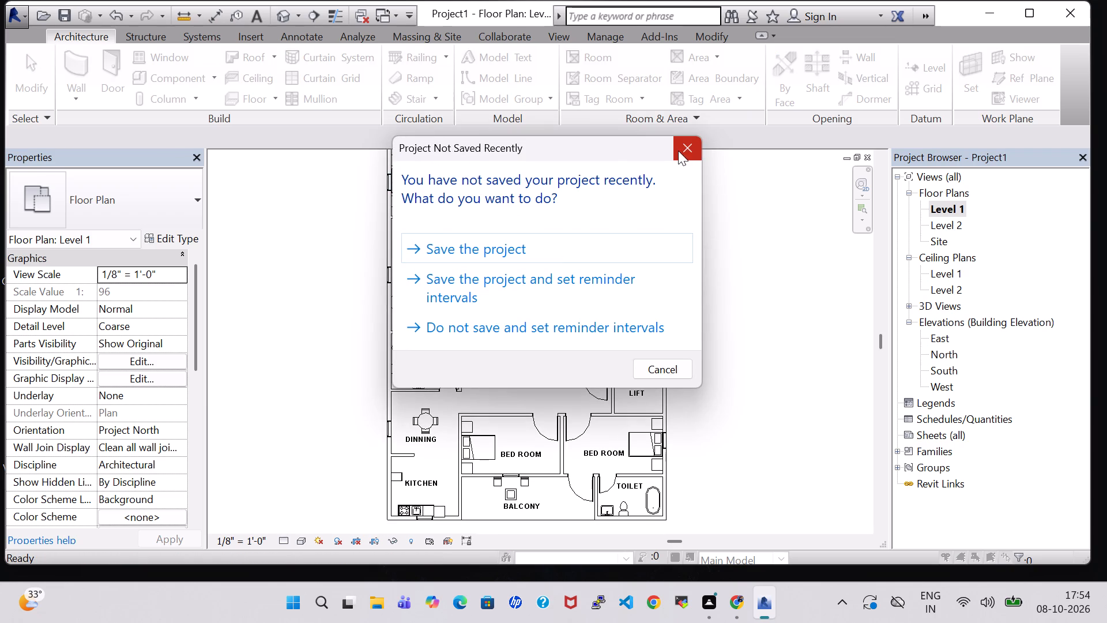
left_click(678, 151)
left_click(701, 70)
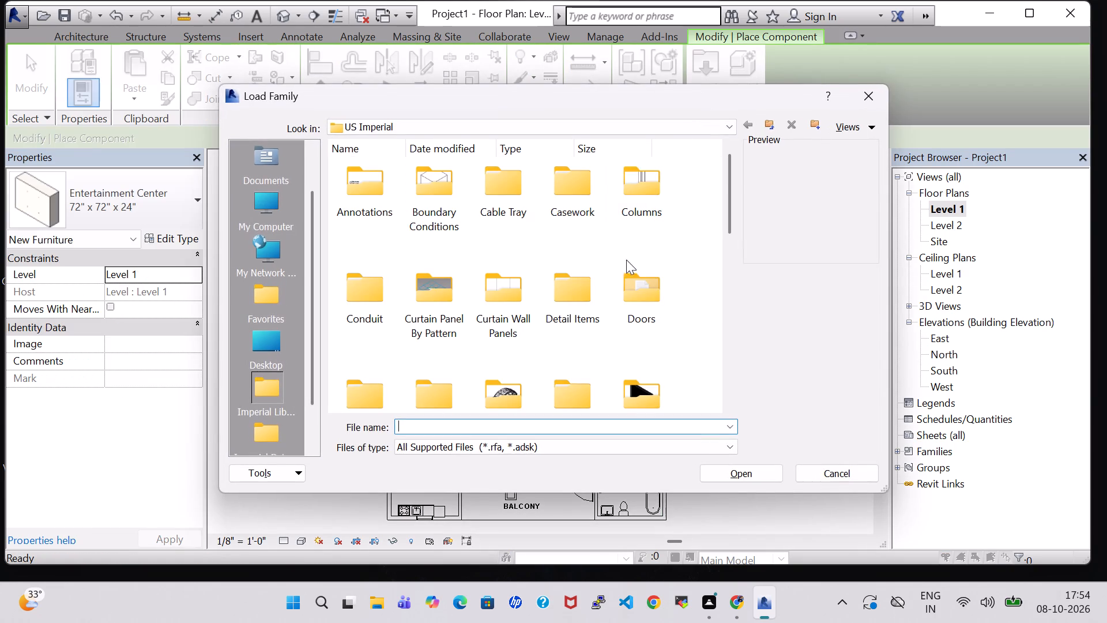
scroll(612, 285, "down", 1)
triple_click(659, 249)
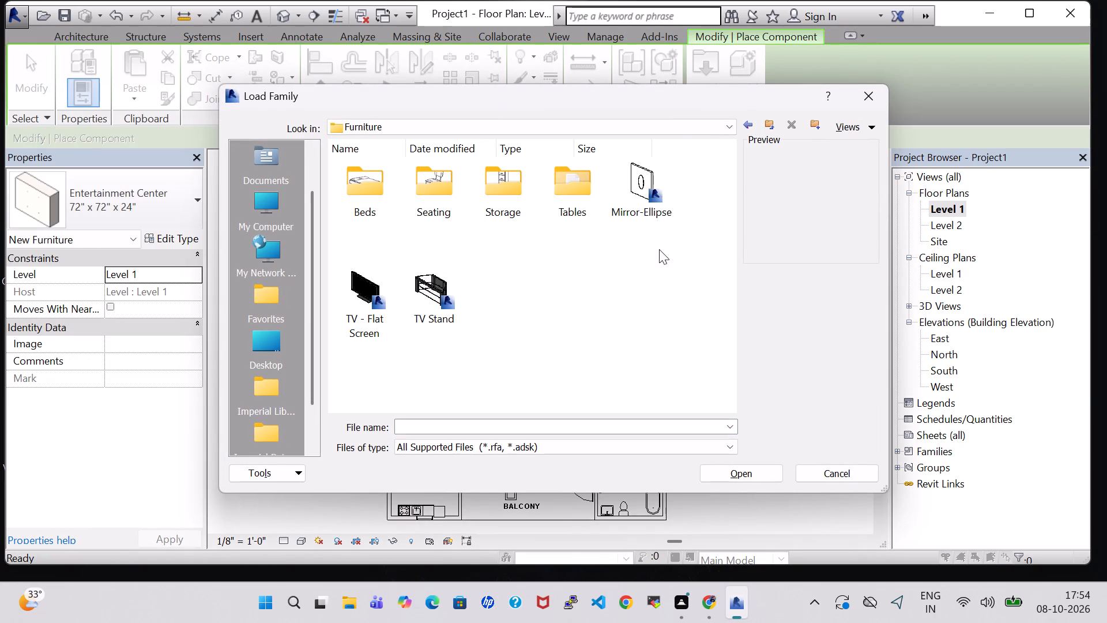
left_click(356, 291)
left_click(771, 473)
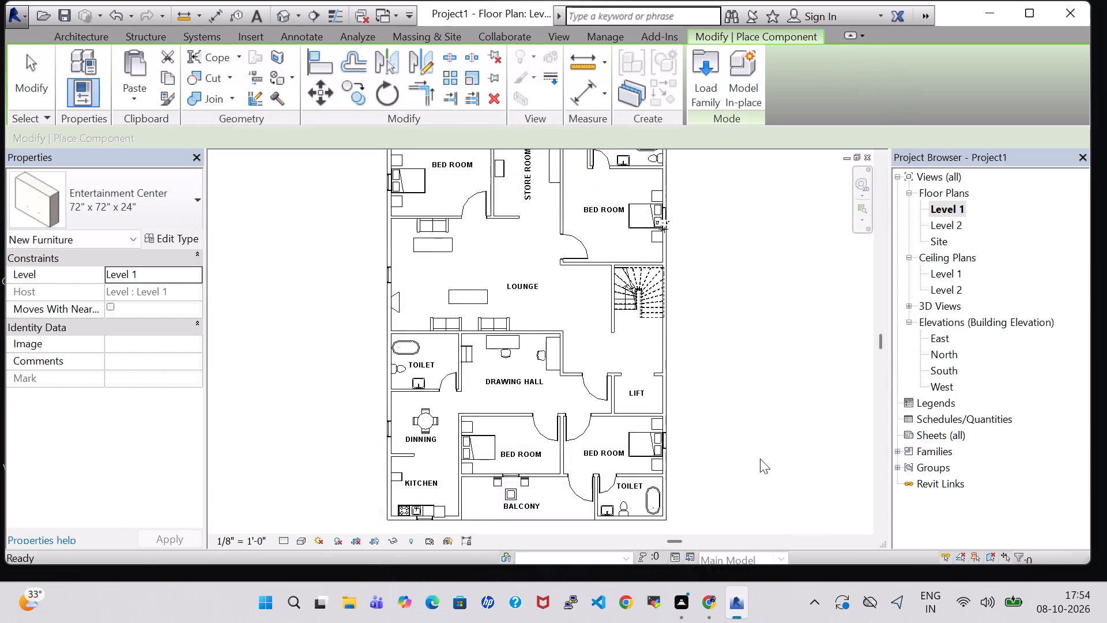
Place a 32" TV - Flat Screen against the dividing wall in the bedroom below the lift, about 7'-1" from its upper wall.
scroll(713, 376, "up", 4)
middle_click_drag(710, 385, 816, 183)
scroll(567, 307, "up", 6)
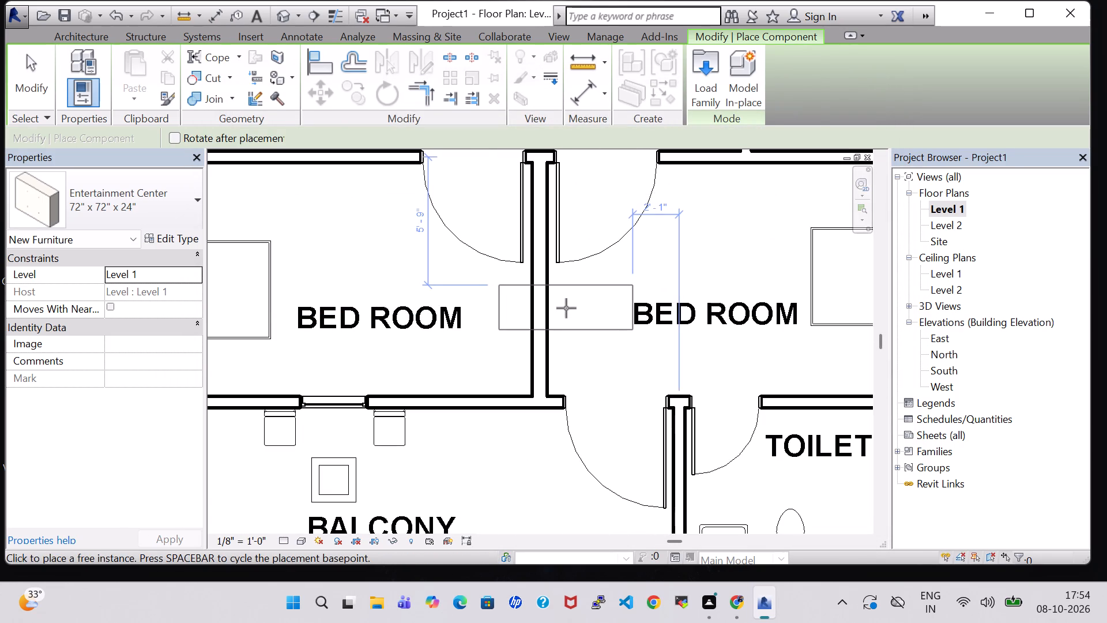
key("Escape")
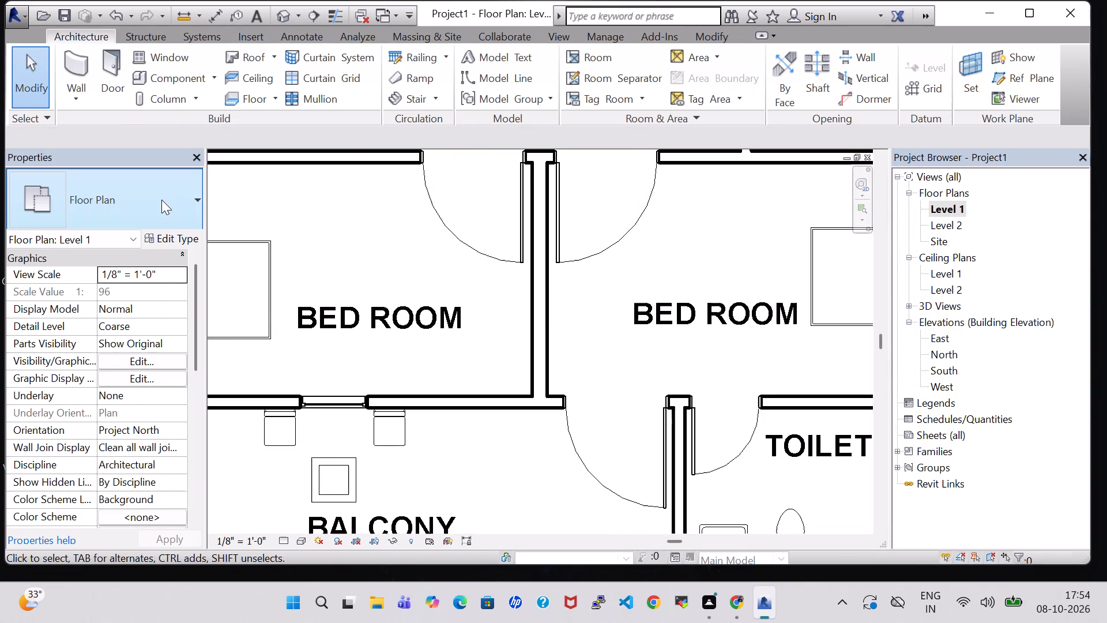
left_click(168, 80)
left_click(160, 194)
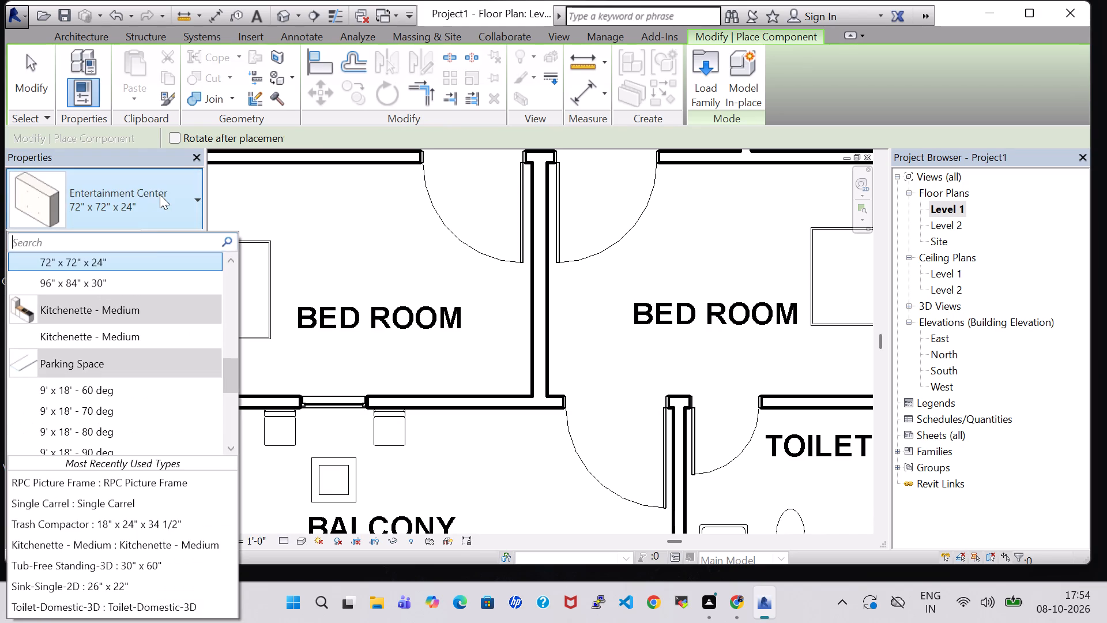
scroll(125, 350, "down", 18)
scroll(125, 350, "up", 3)
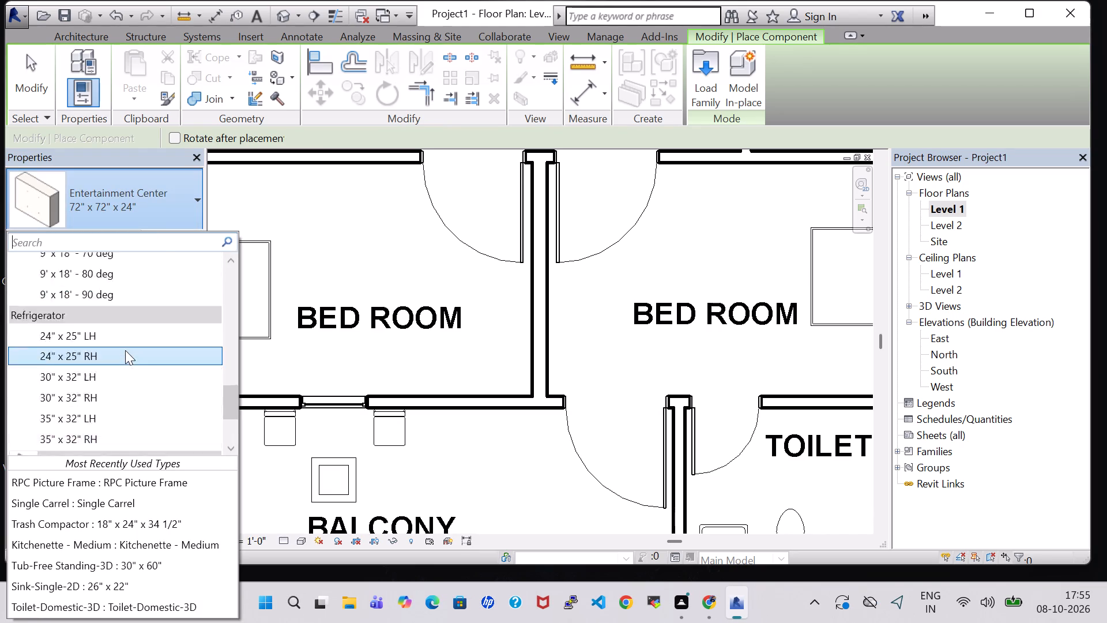
scroll(125, 350, "up", 20)
scroll(125, 350, "up", 6)
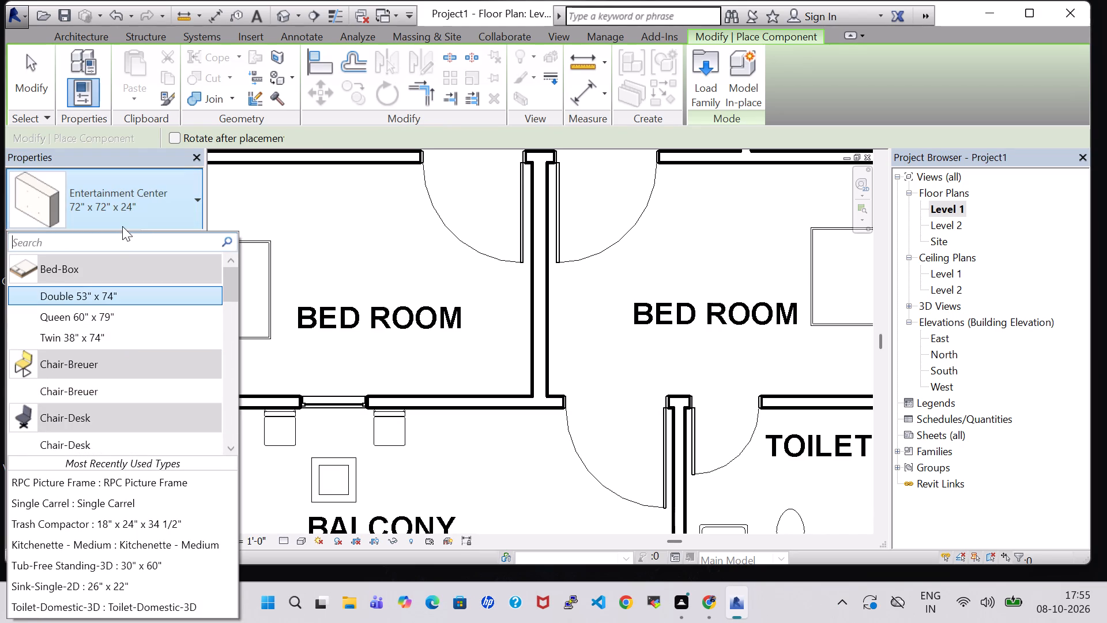
left_click(121, 240)
type("TV")
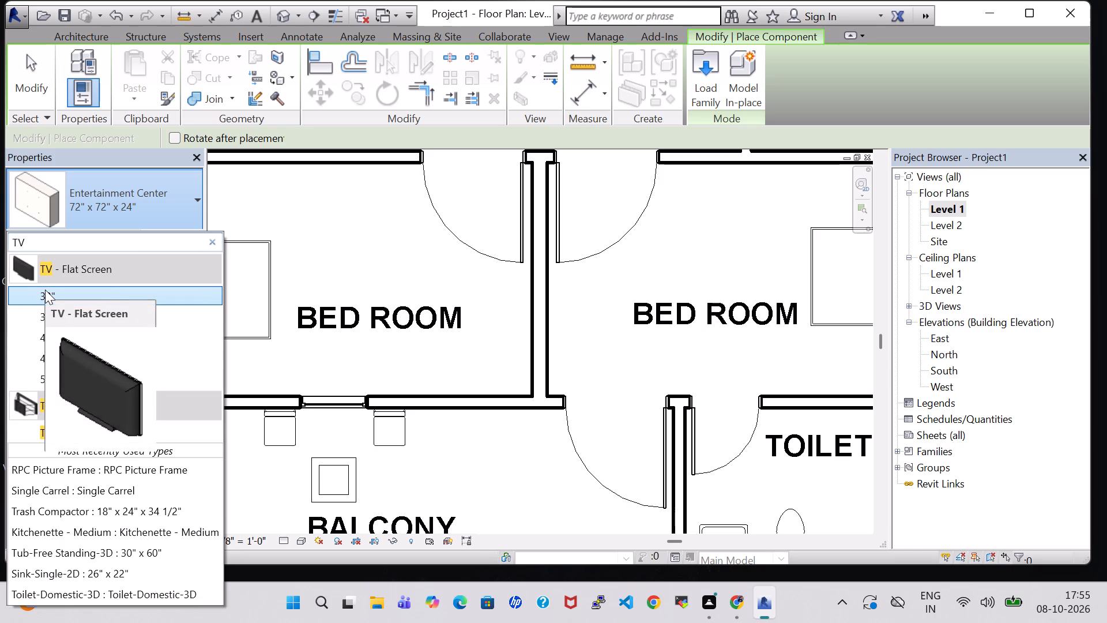
left_click(46, 297)
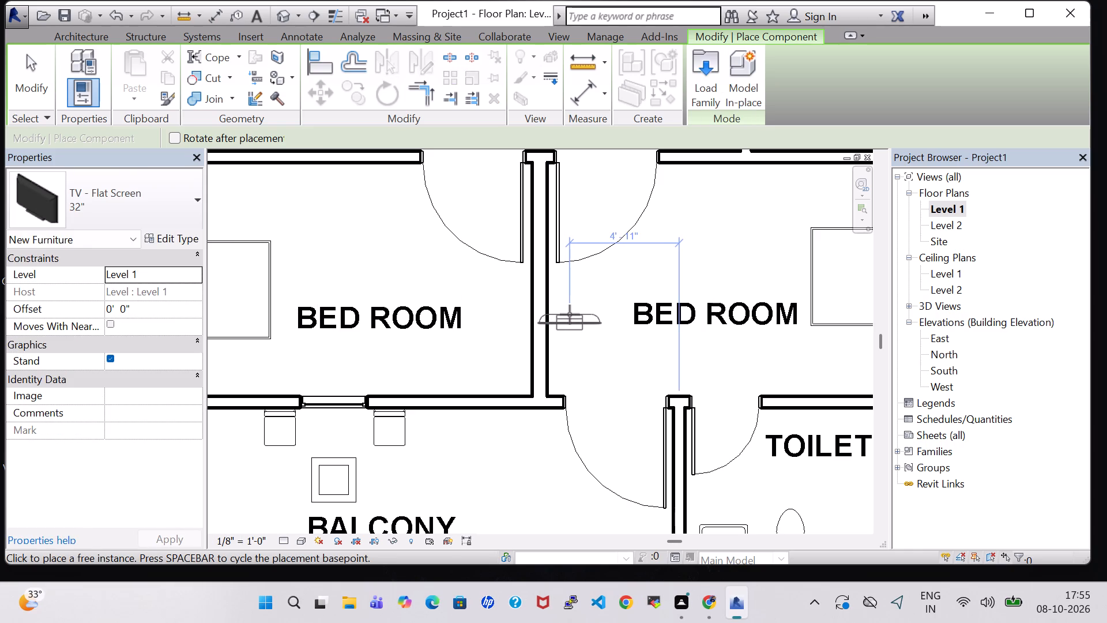
key("space")
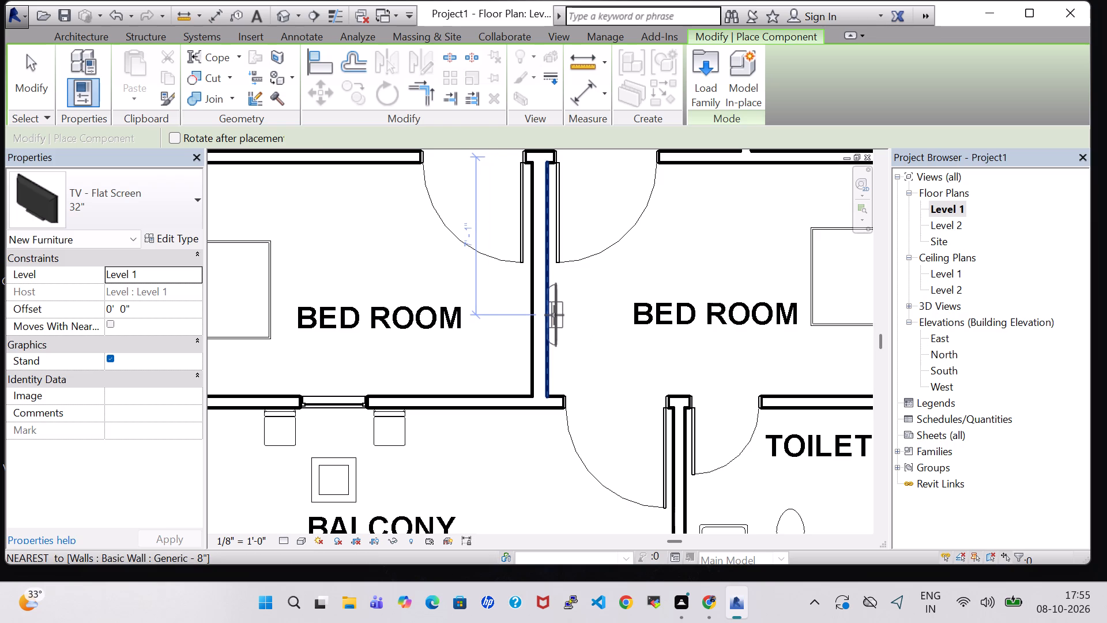
left_click(554, 315)
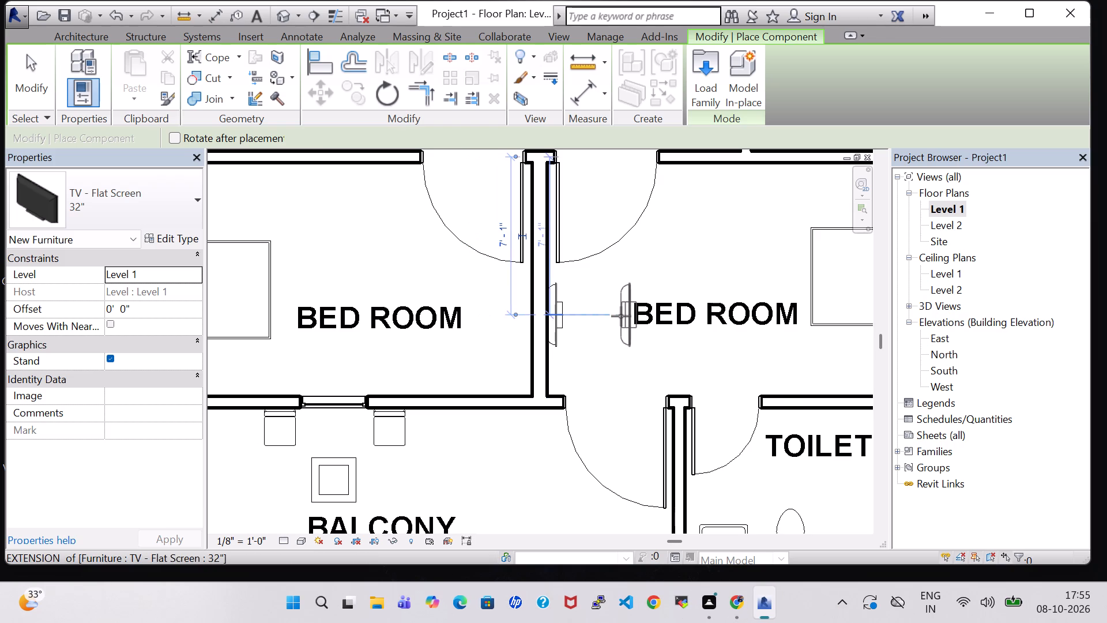
Place another 32" TV on the opposite face of that wall, in the bedroom above the balcony, aligned with the first TV.
scroll(621, 316, "down", 2)
middle_click_drag(684, 290, 681, 344)
scroll(684, 319, "down", 1)
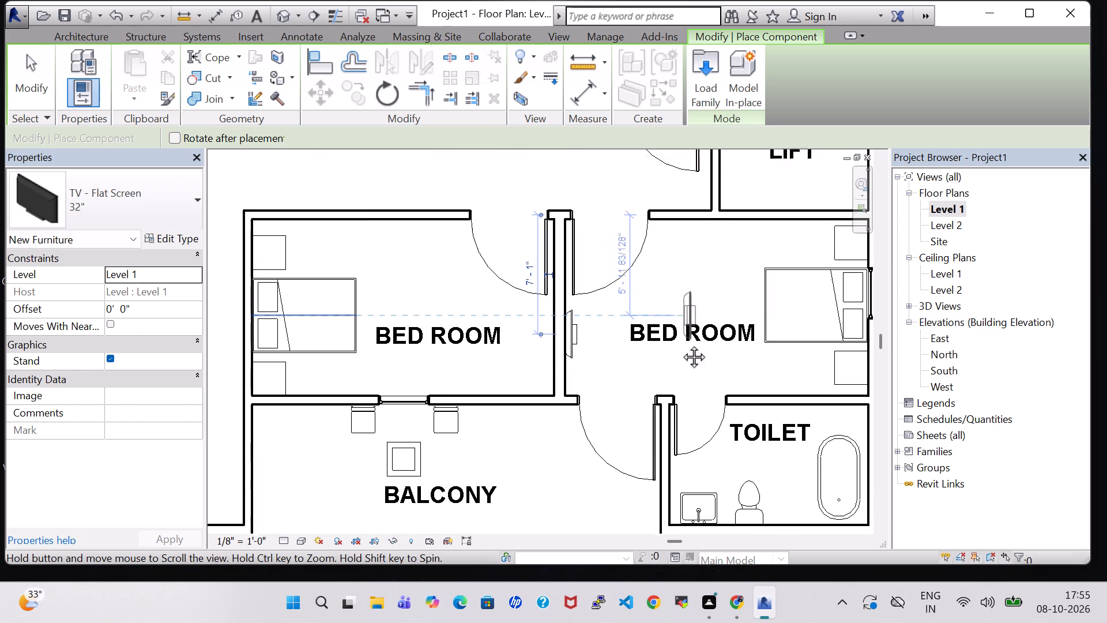
middle_click_drag(681, 344, 669, 459)
key("space")
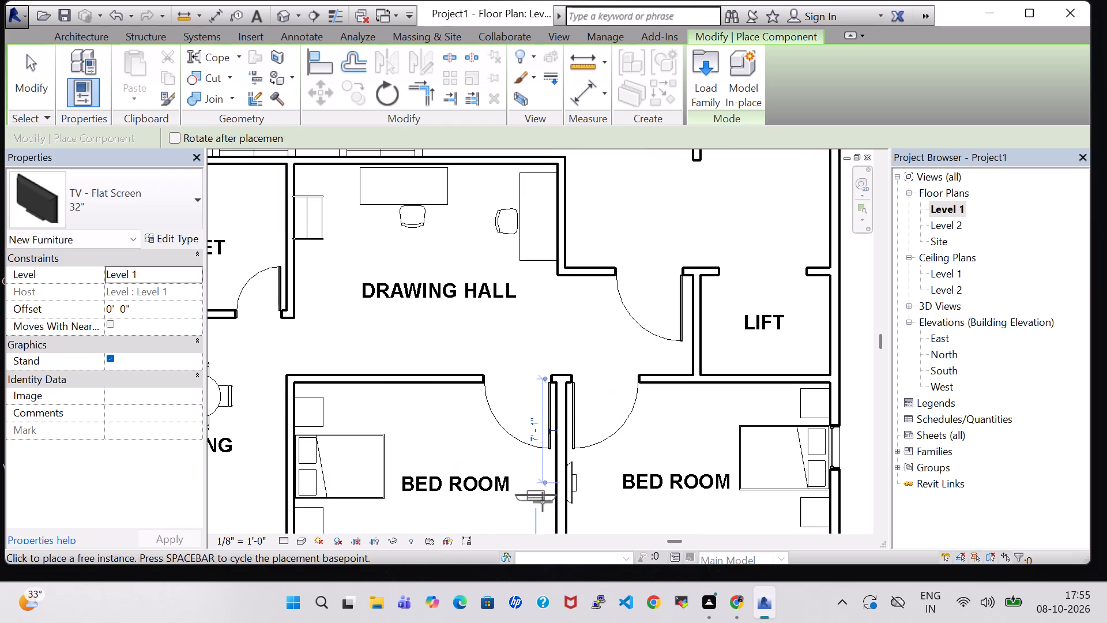
key("space")
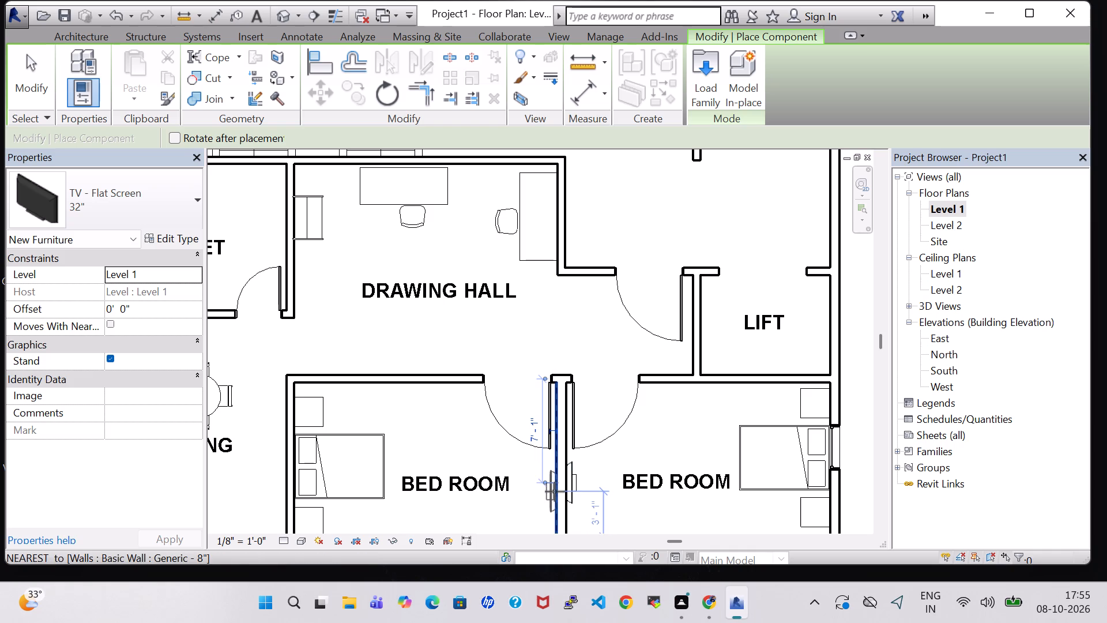
scroll(554, 491, "up", 4)
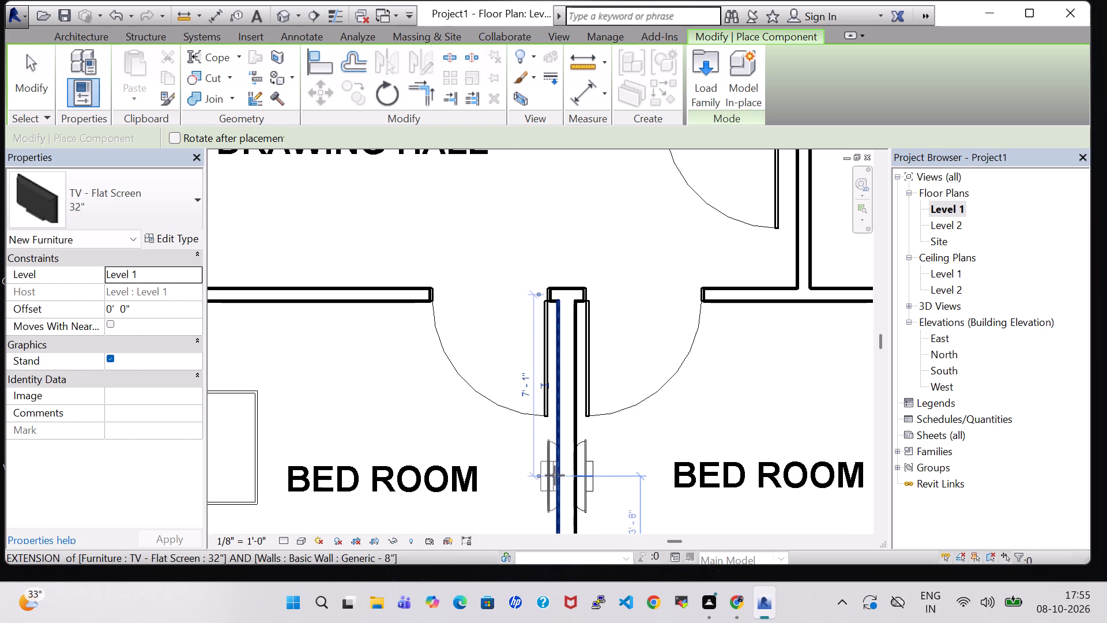
left_click(555, 475)
Place a 32" TV in the bedroom above the stair, on its store room side wall, about 7'-11" below the toilet wall.
scroll(687, 442, "down", 2)
middle_click(687, 442)
scroll(677, 437, "down", 4)
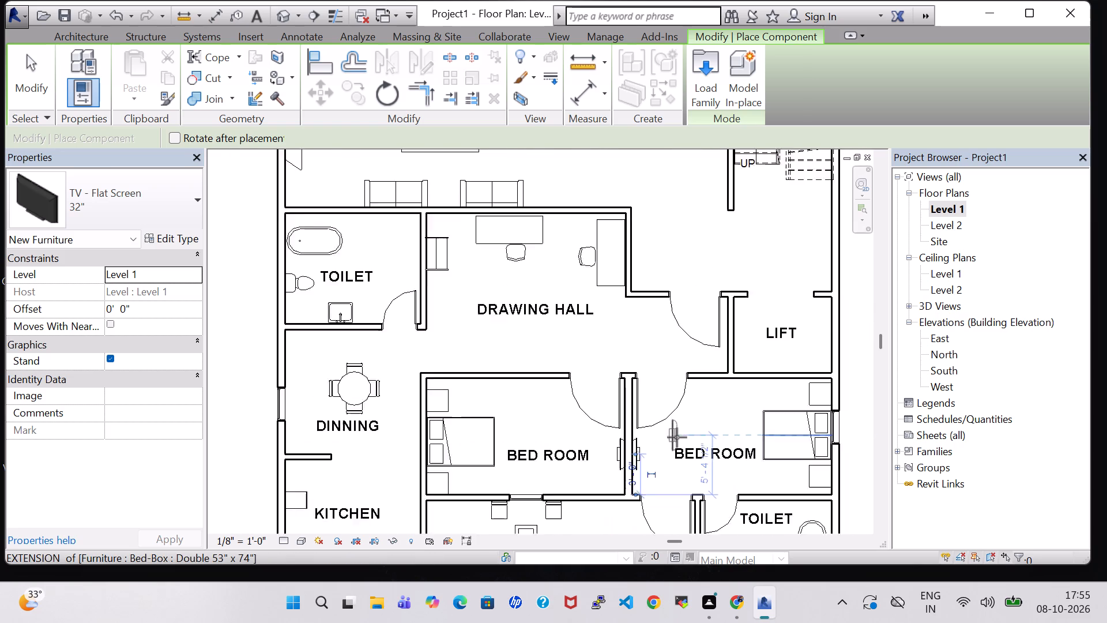
scroll(677, 437, "down", 2)
middle_click_drag(676, 431, 680, 440)
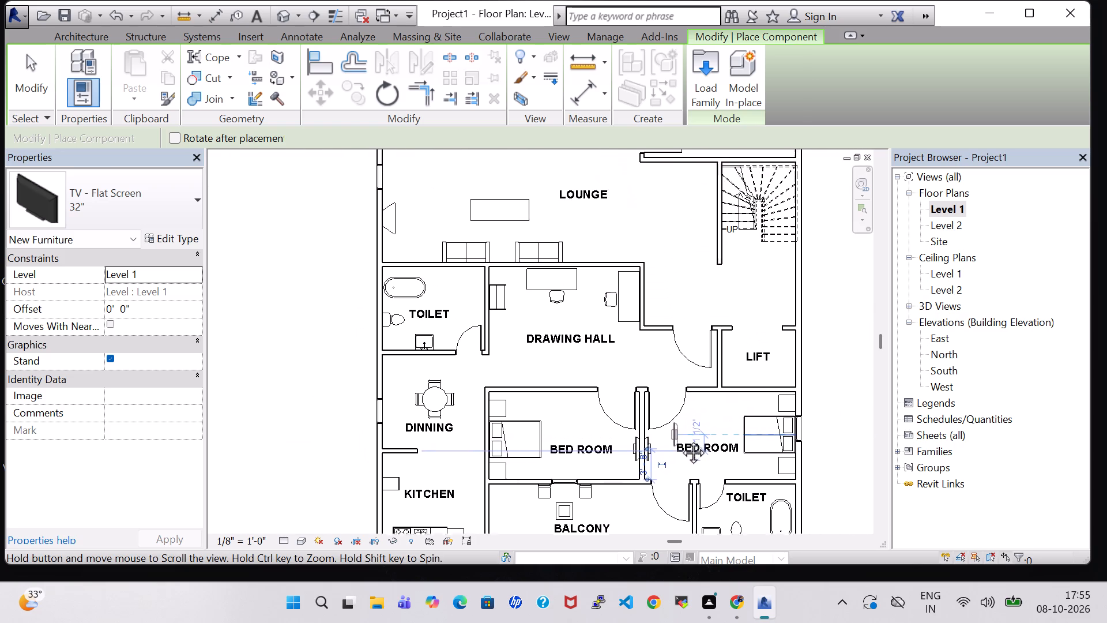
middle_click_drag(680, 440, 683, 450)
middle_click_drag(696, 245, 682, 440)
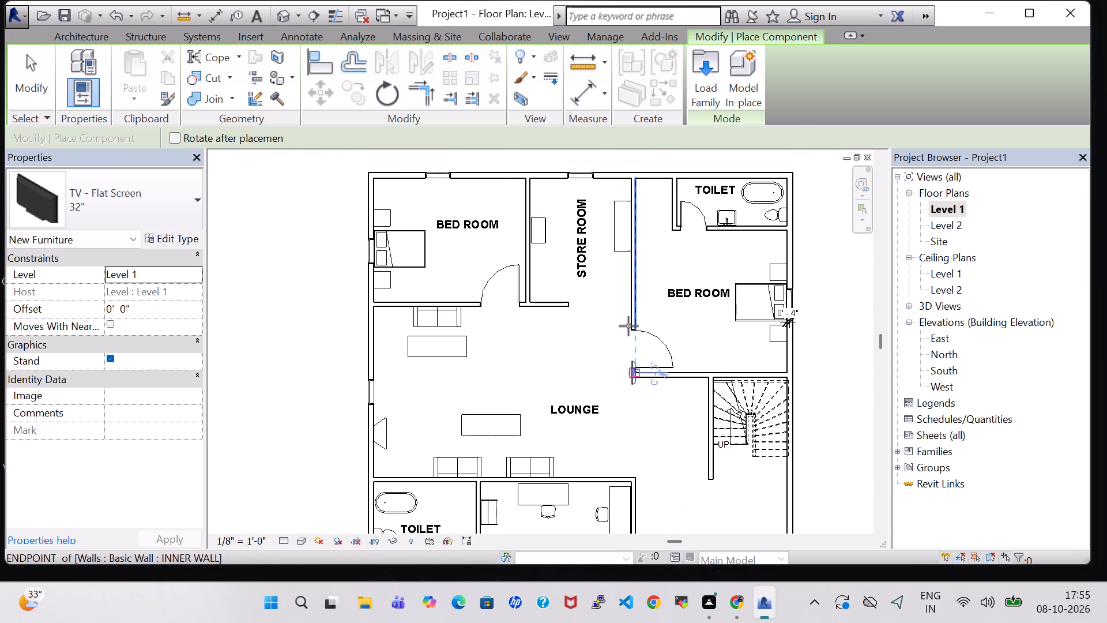
key("space")
key("space")
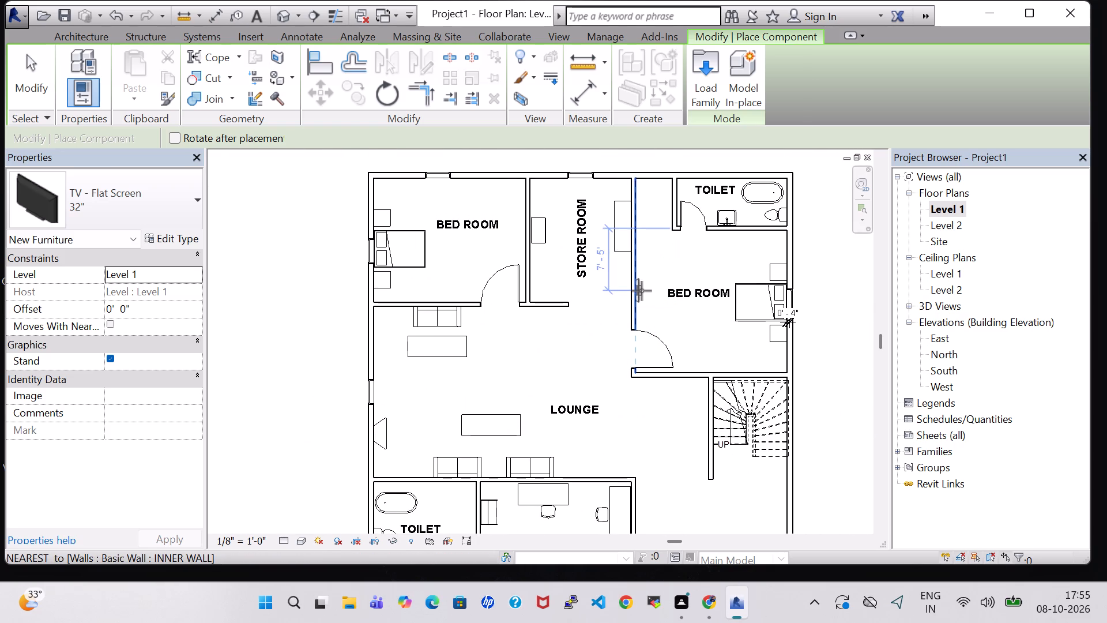
scroll(642, 291, "up", 5)
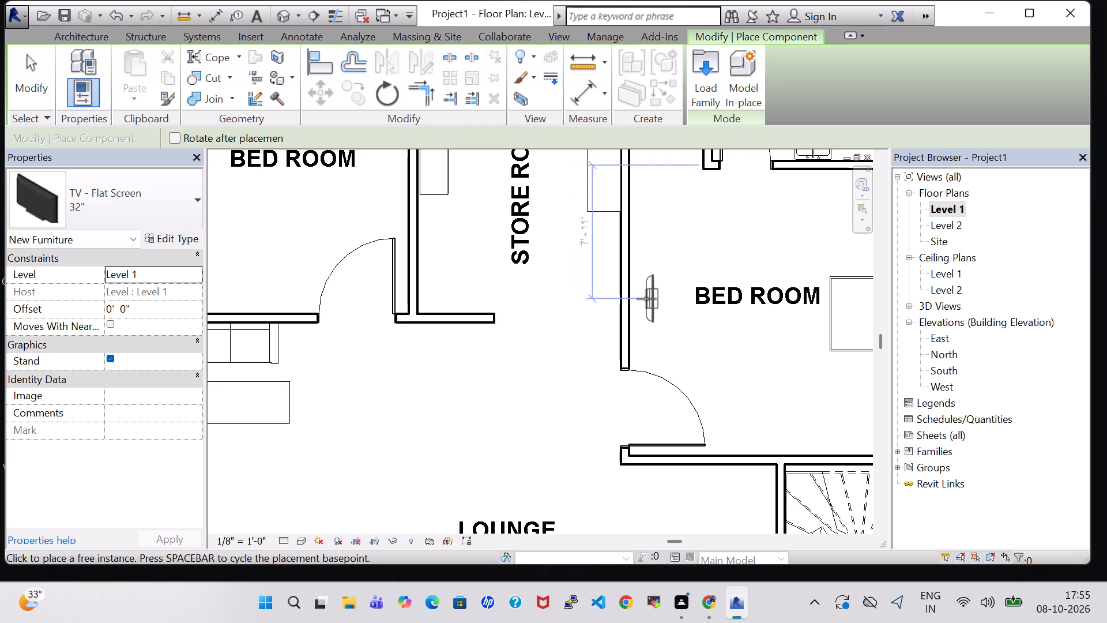
left_click(631, 299)
Place a 32" TV on the other store room wall, facing the upper-left bedroom's bed, about 8'-11" above the bottom wall.
middle_click_drag(434, 251, 525, 285)
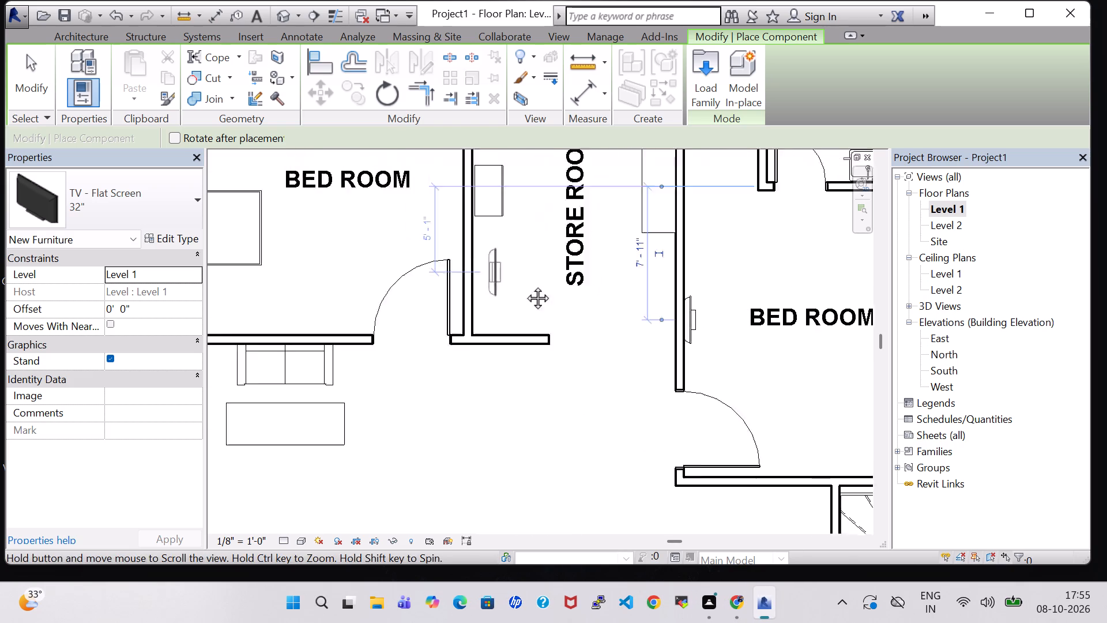
middle_click_drag(525, 285, 600, 318)
key("space")
key("space")
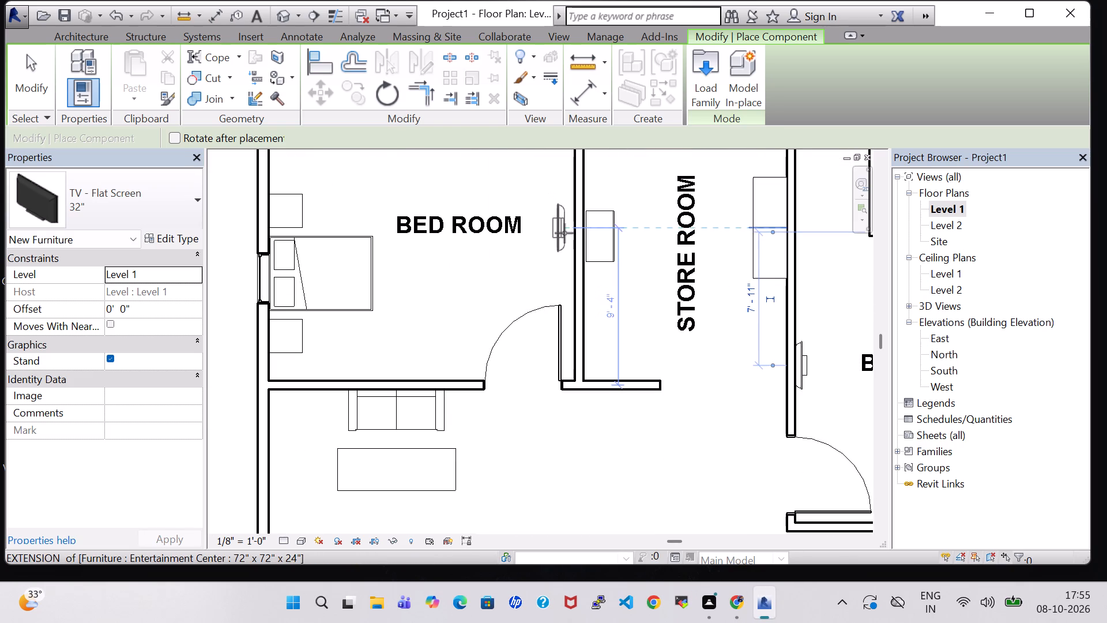
left_click(573, 235)
key("Escape")
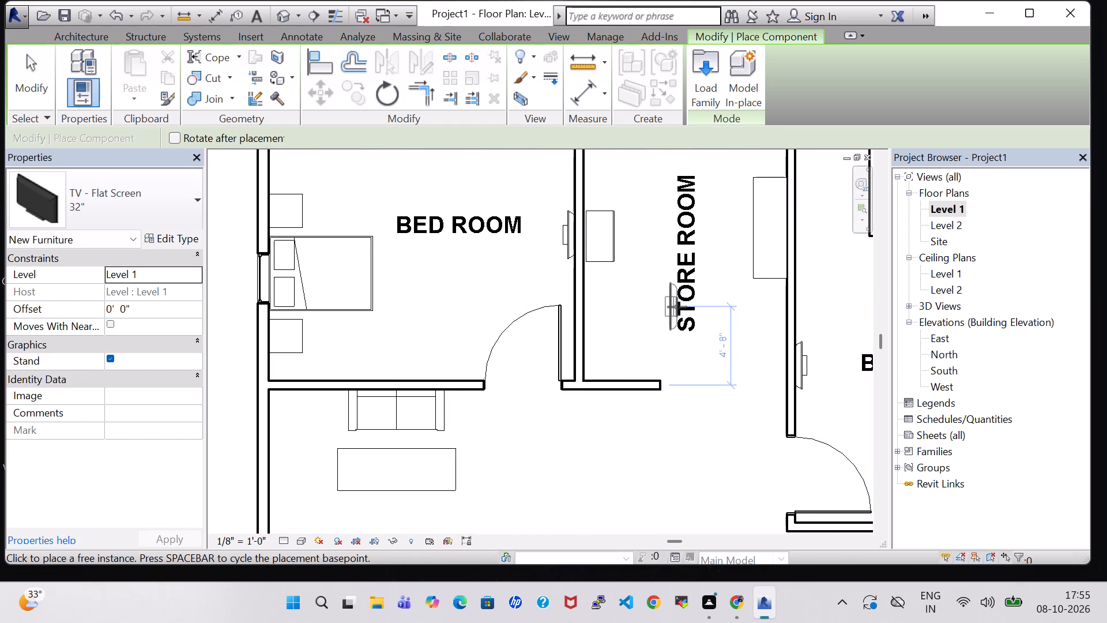
key("Escape")
Set the offset of the upper-left bedroom's TV, on the store room wall, to 4' 0" above Level 1.
left_click(564, 243)
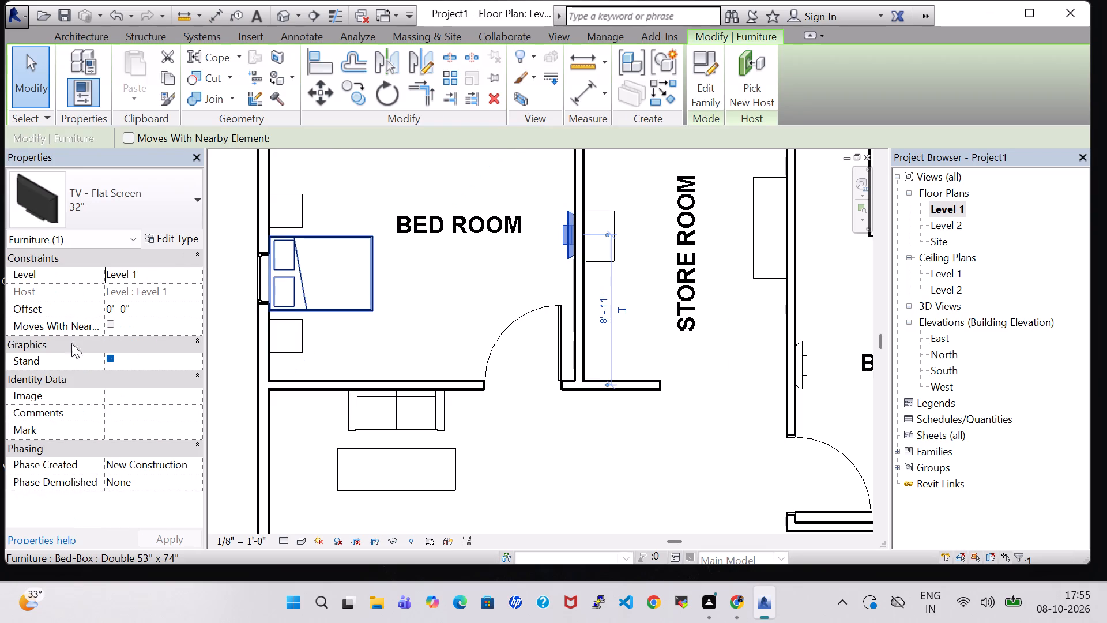
left_click(110, 308)
key("Right")
key("BackSpace")
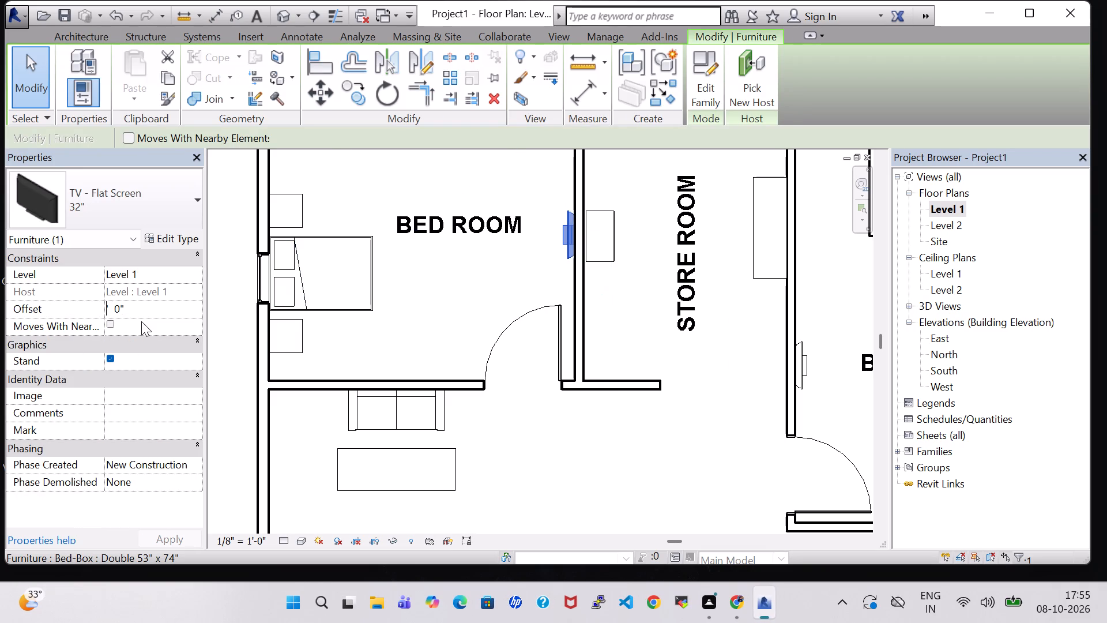
key("4")
key("Return")
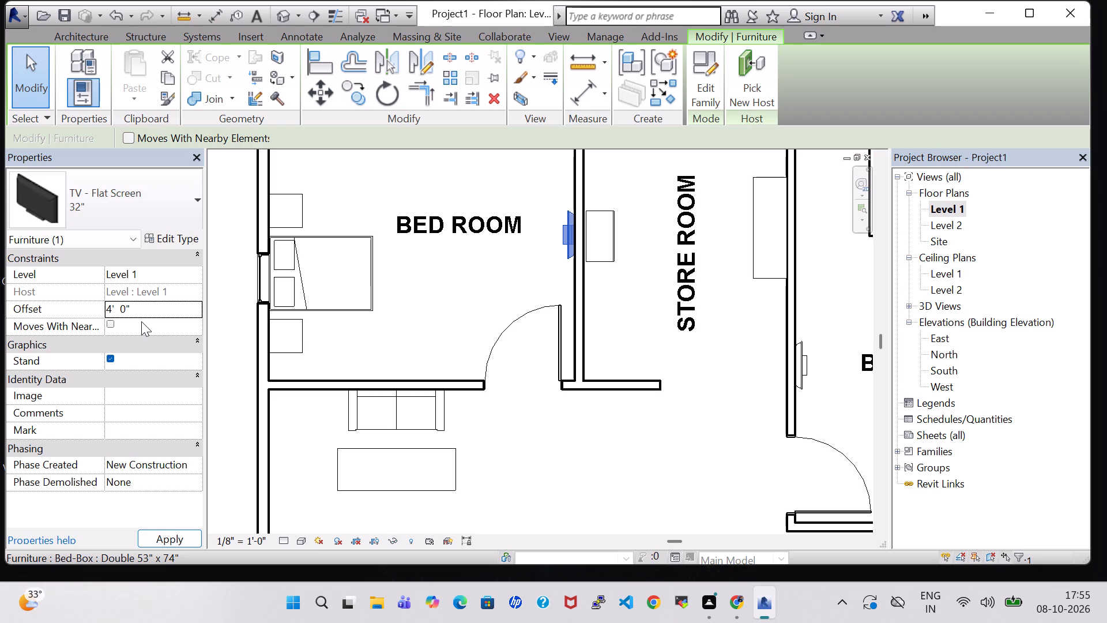
Set the offset of the TV in the bedroom above the stair to 4' 0".
middle_click_drag(649, 317, 475, 321)
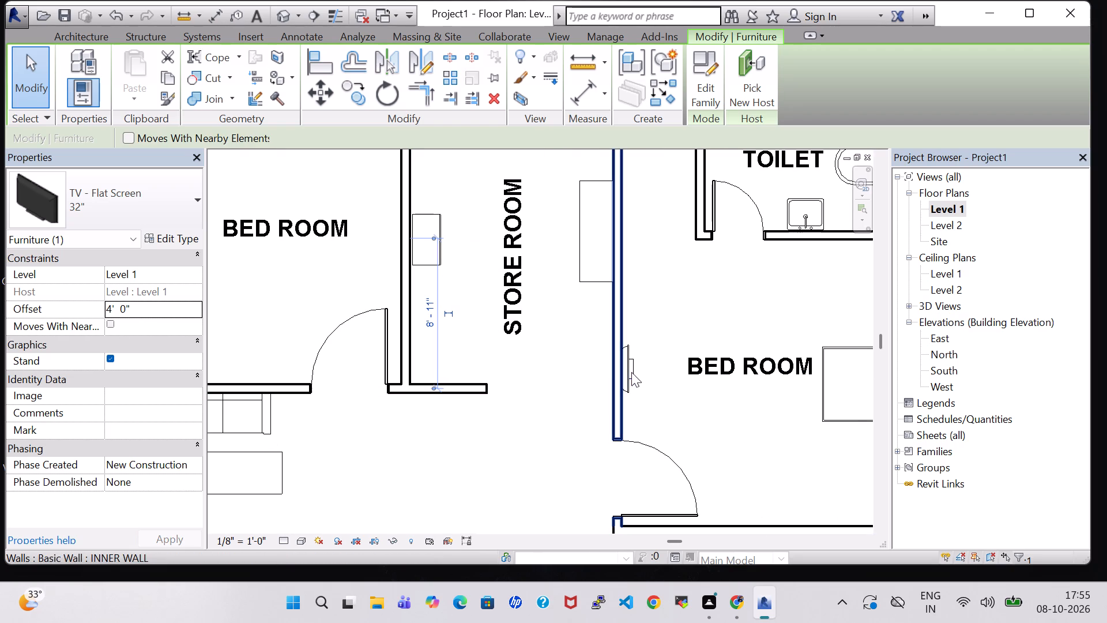
left_click(631, 372)
left_click(111, 308)
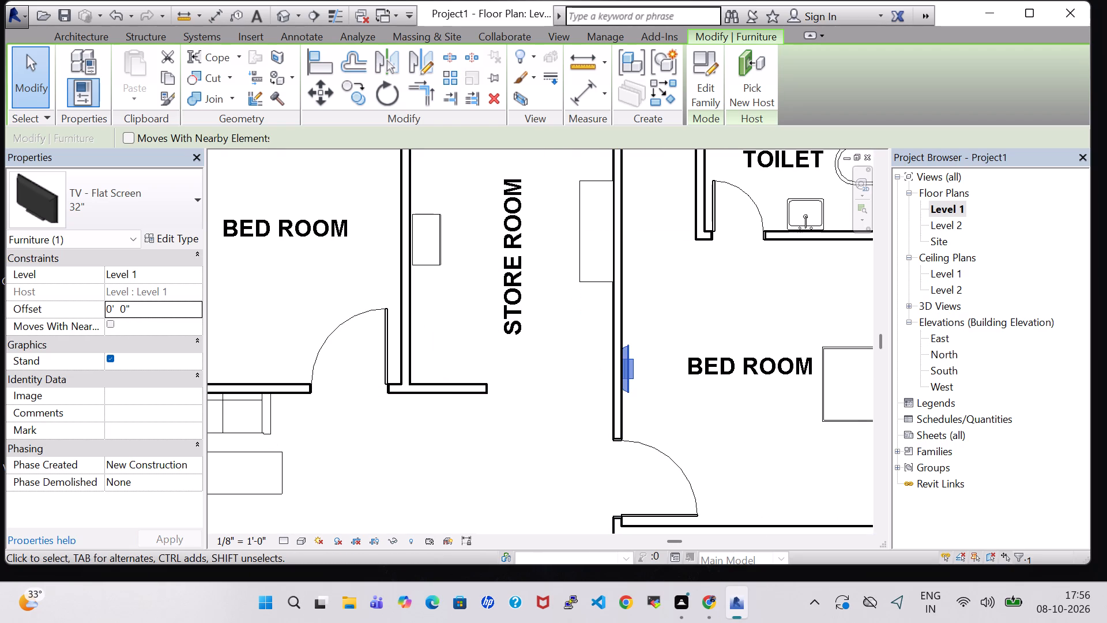
key("Right")
key("BackSpace")
key("4")
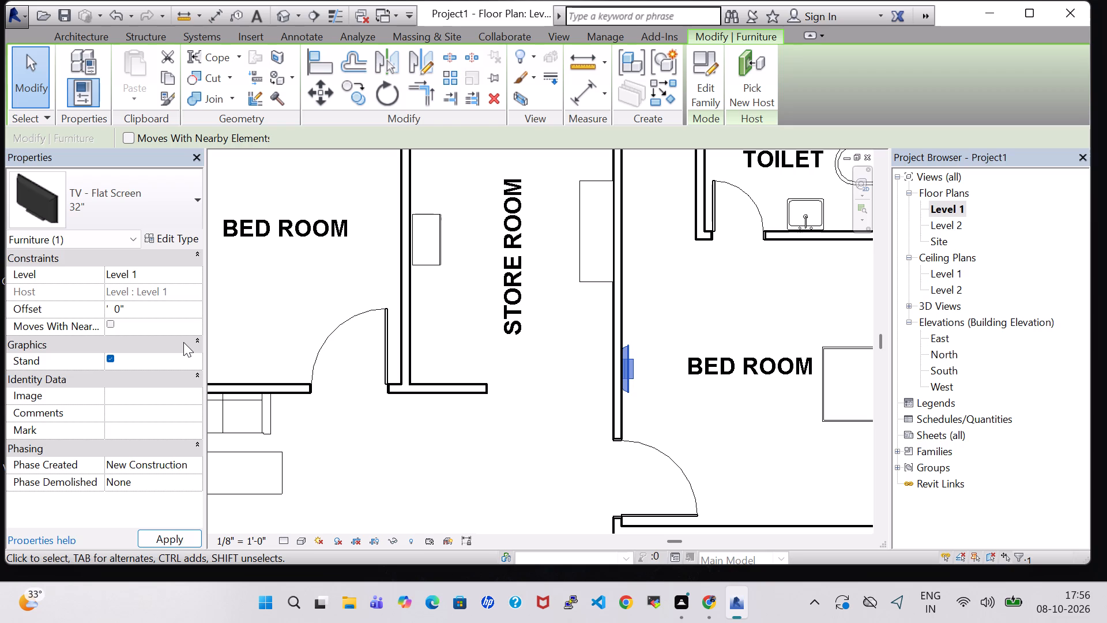
key("Return")
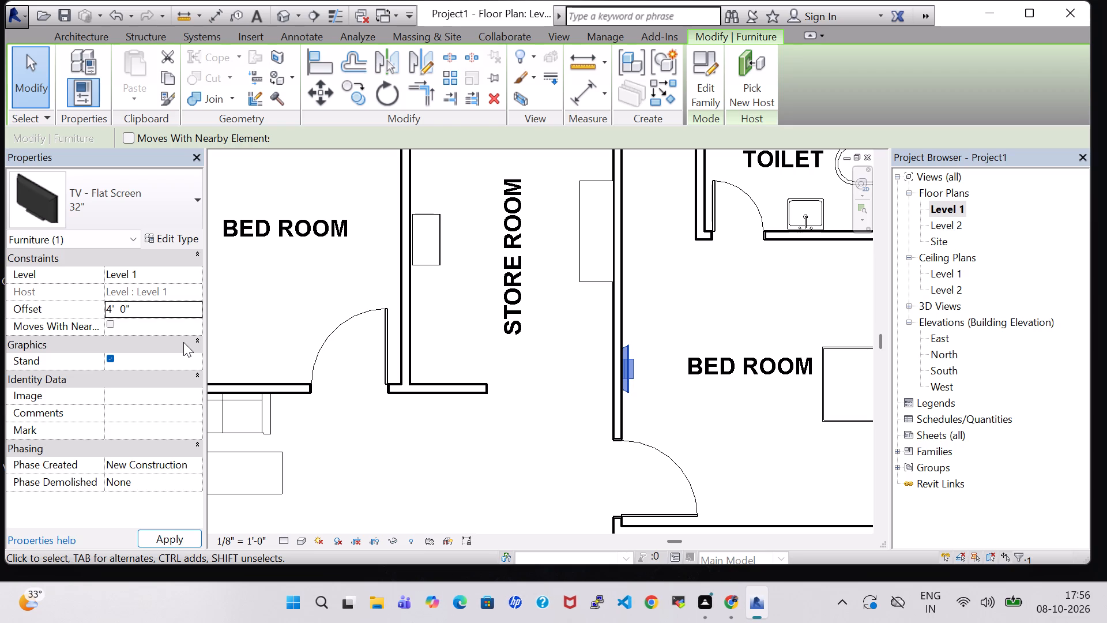
Set the offset of the TV in the bedroom above the balcony to 4' 0".
scroll(582, 336, "down", 1)
scroll(778, 396, "down", 1)
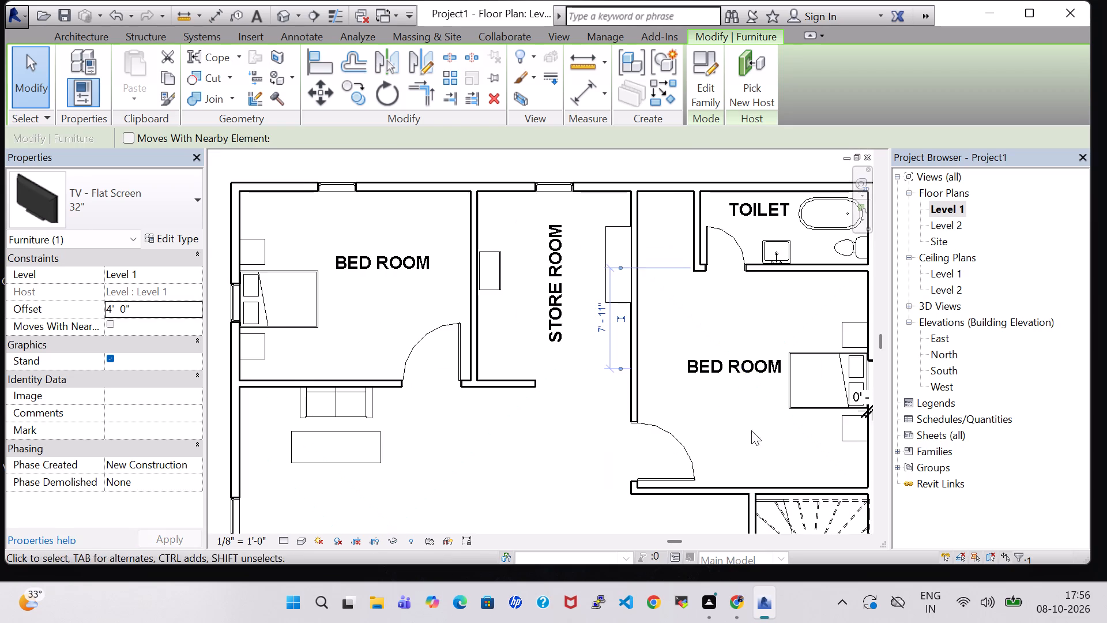
middle_click_drag(751, 430, 703, 157)
middle_click_drag(646, 471, 646, 239)
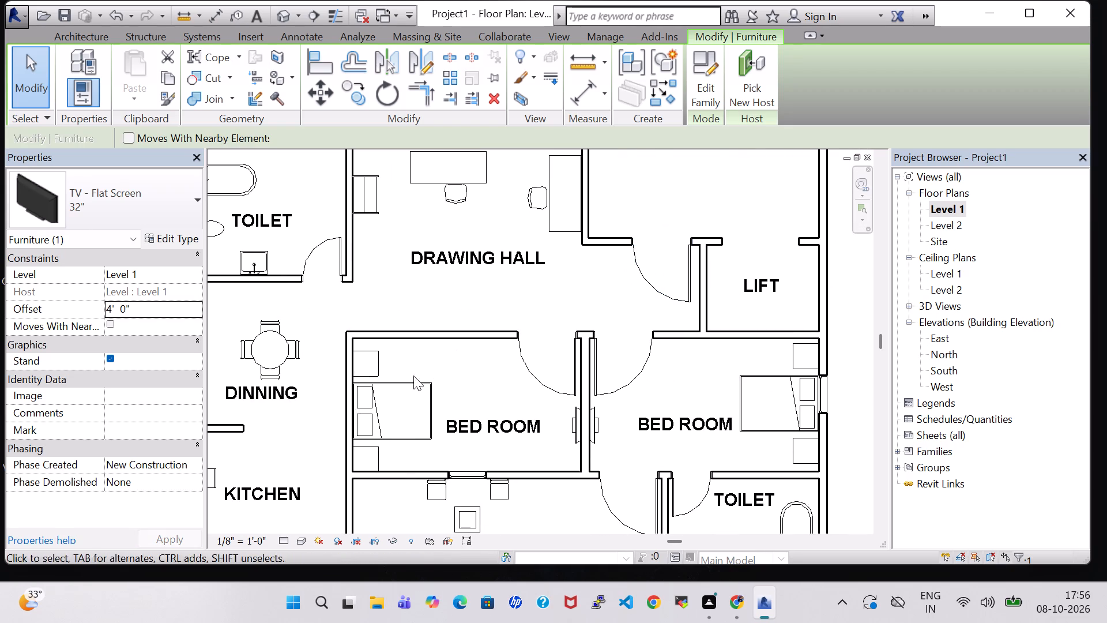
left_click(572, 426)
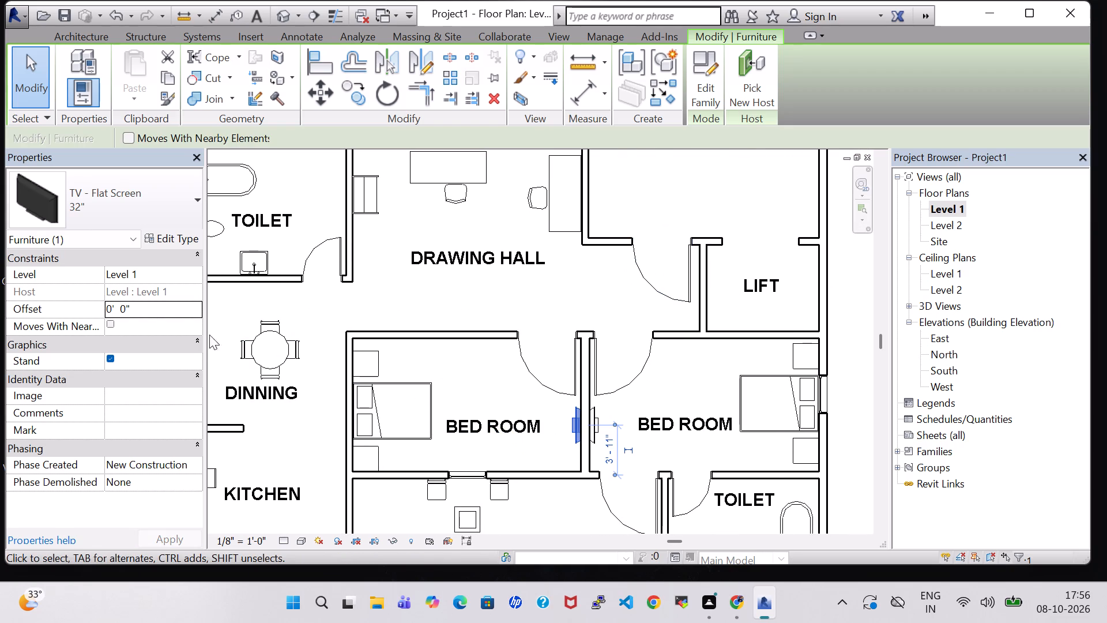
left_click(112, 305)
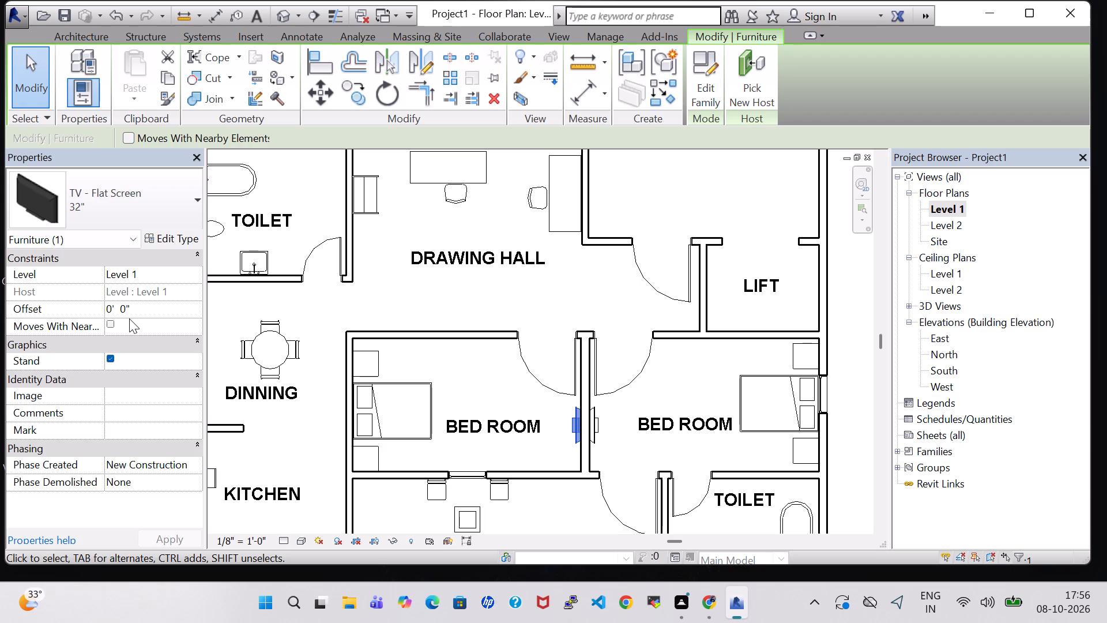
key("BackSpace")
key("4")
key("Return")
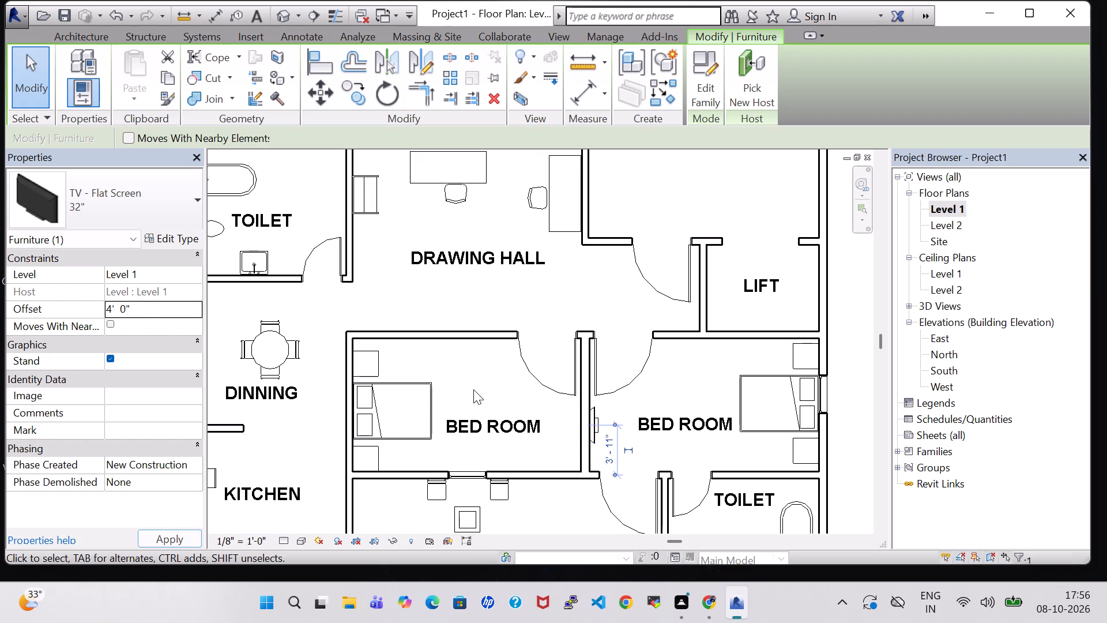
Set the offset of the TV in the bedroom below the lift to 4' 0".
scroll(477, 391, "down", 2)
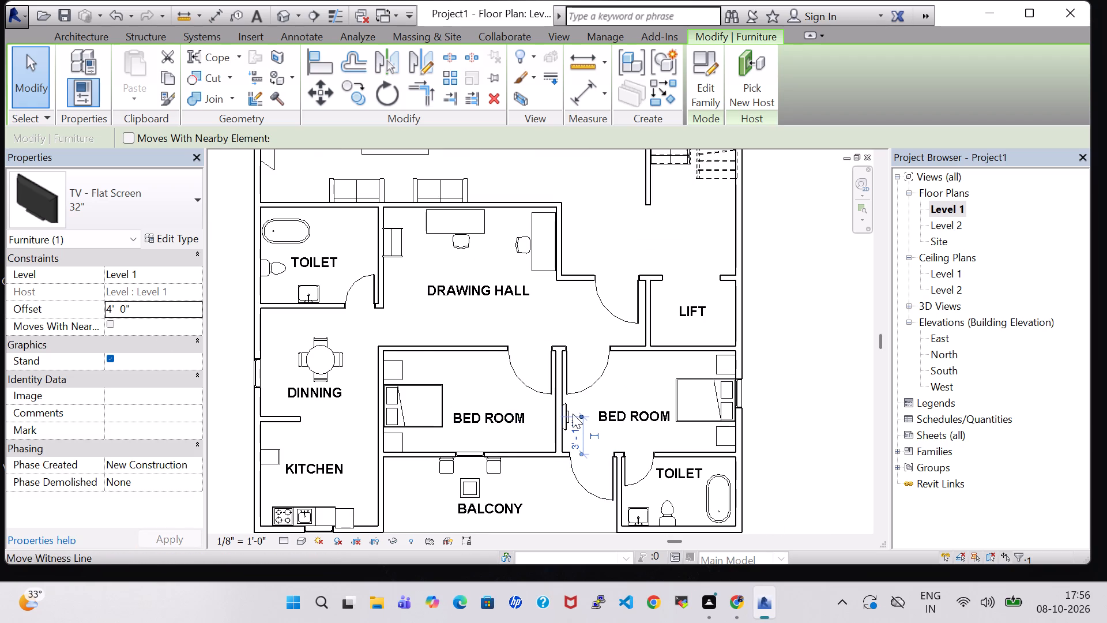
scroll(562, 419, "up", 3)
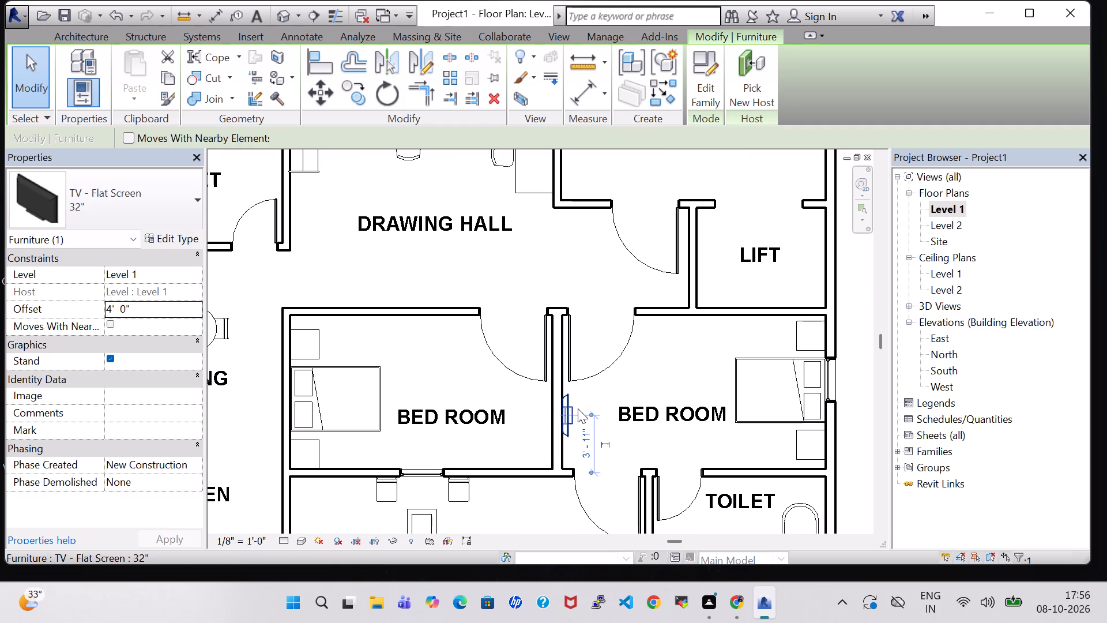
left_click(569, 411)
left_click(610, 444)
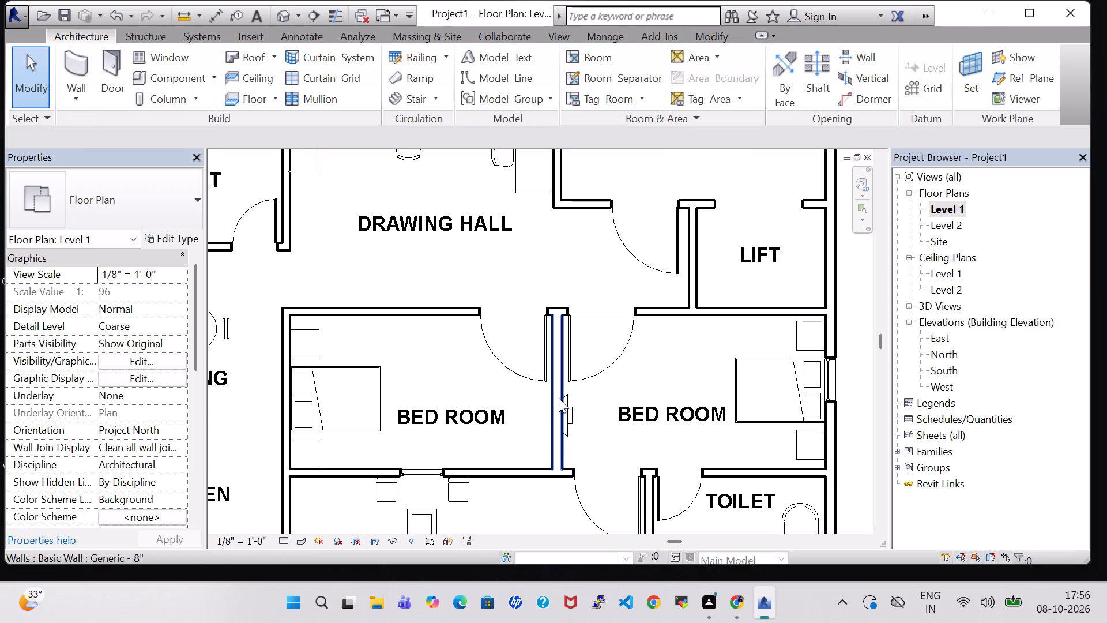
left_click(577, 414)
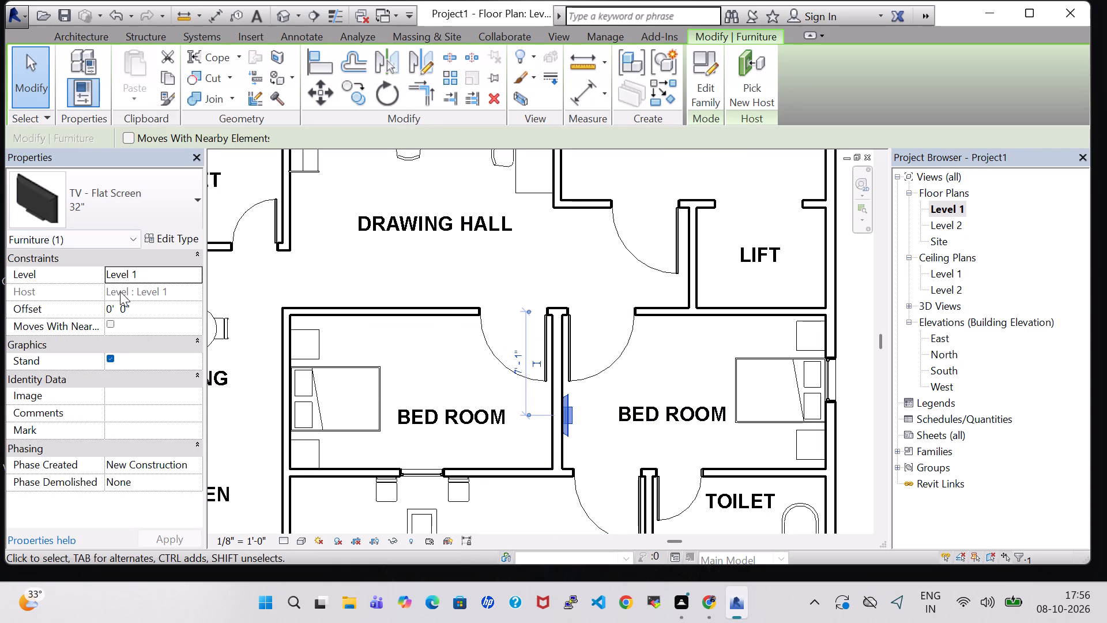
left_click(108, 313)
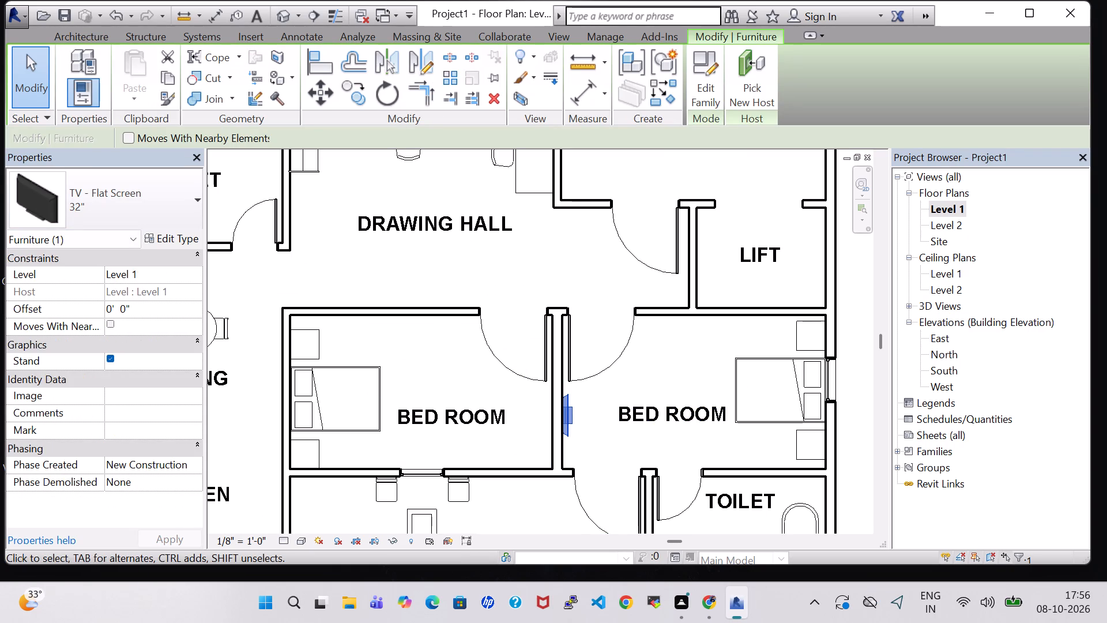
key("Right")
key("BackSpace")
key("4")
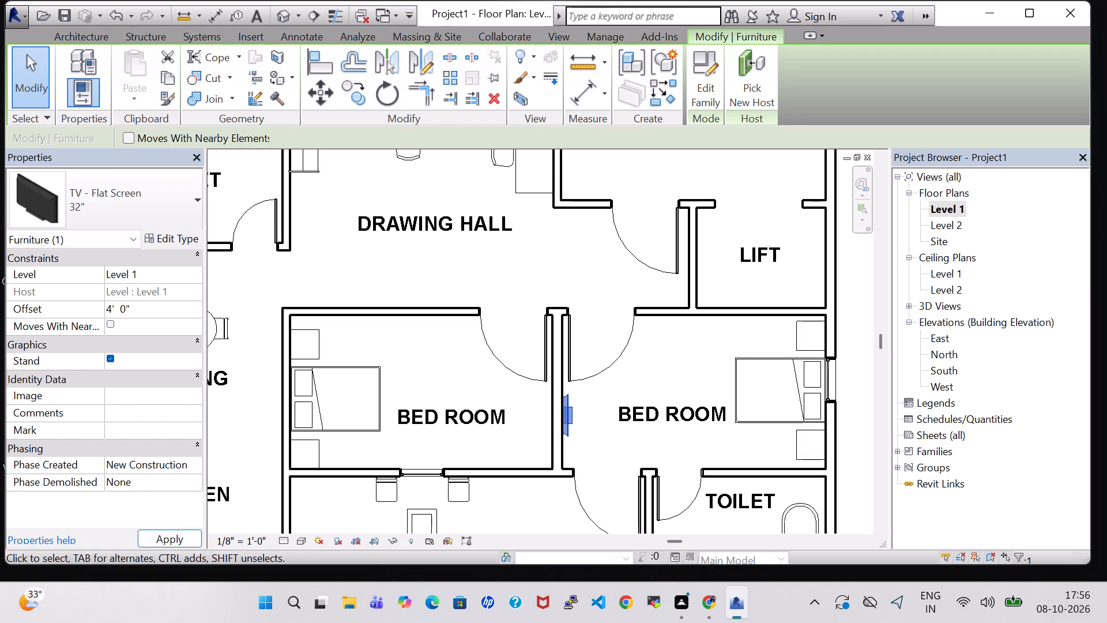
key("Return")
left_click(585, 290)
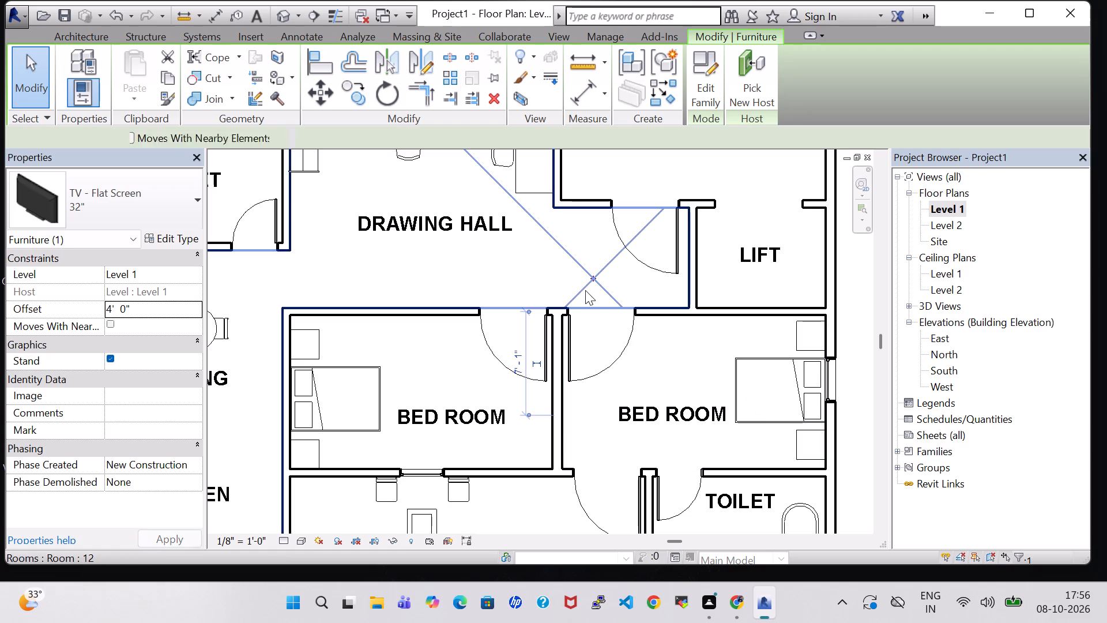
left_click(852, 333)
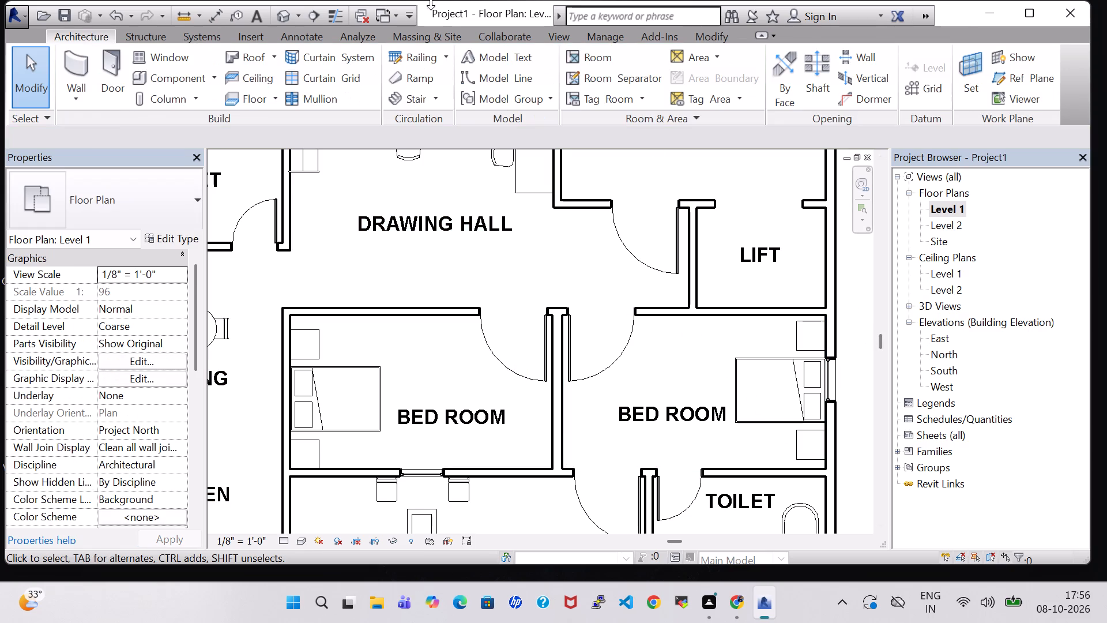
Examine the raised bedroom TVs and the furnished rooms from several angles in the 3D view.
left_click(278, 20)
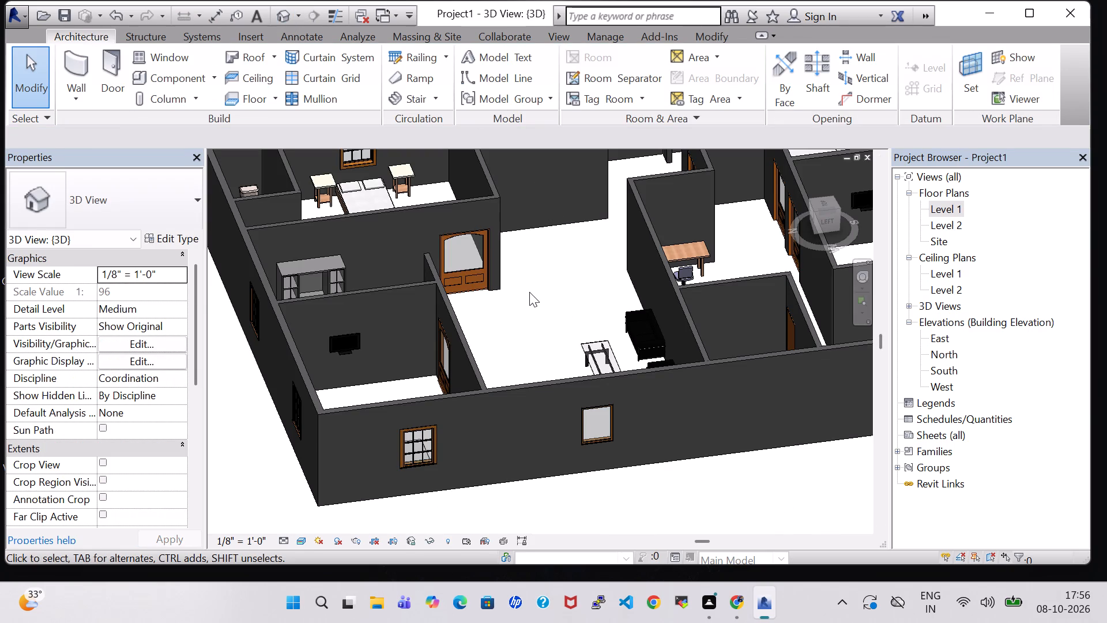
middle_click_drag(529, 296, 496, 310, "shift")
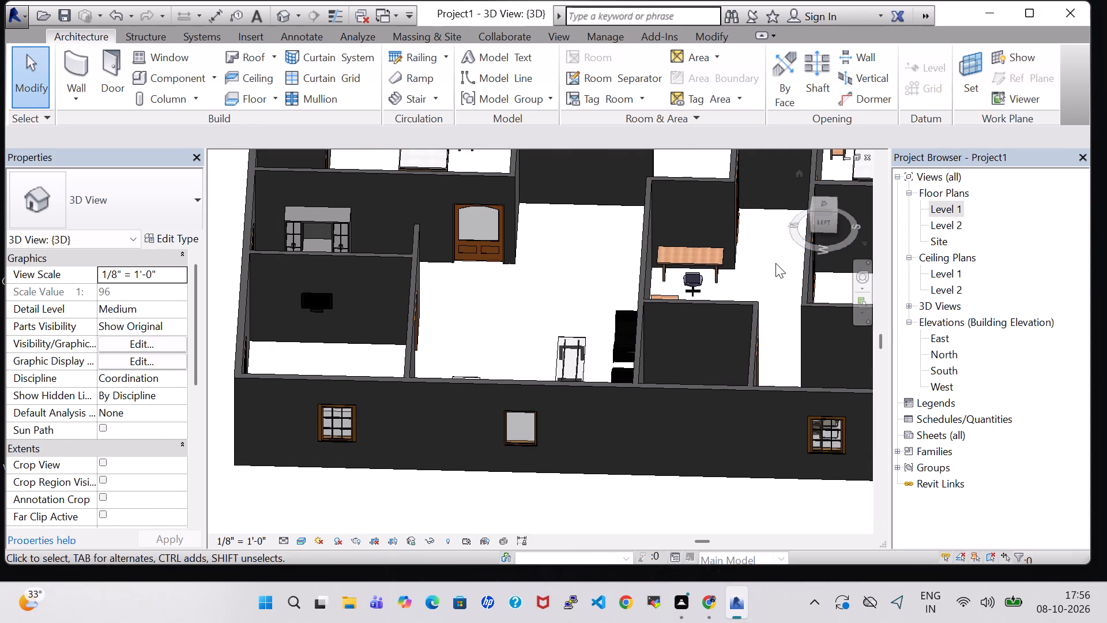
middle_click_drag(775, 263, 725, 415)
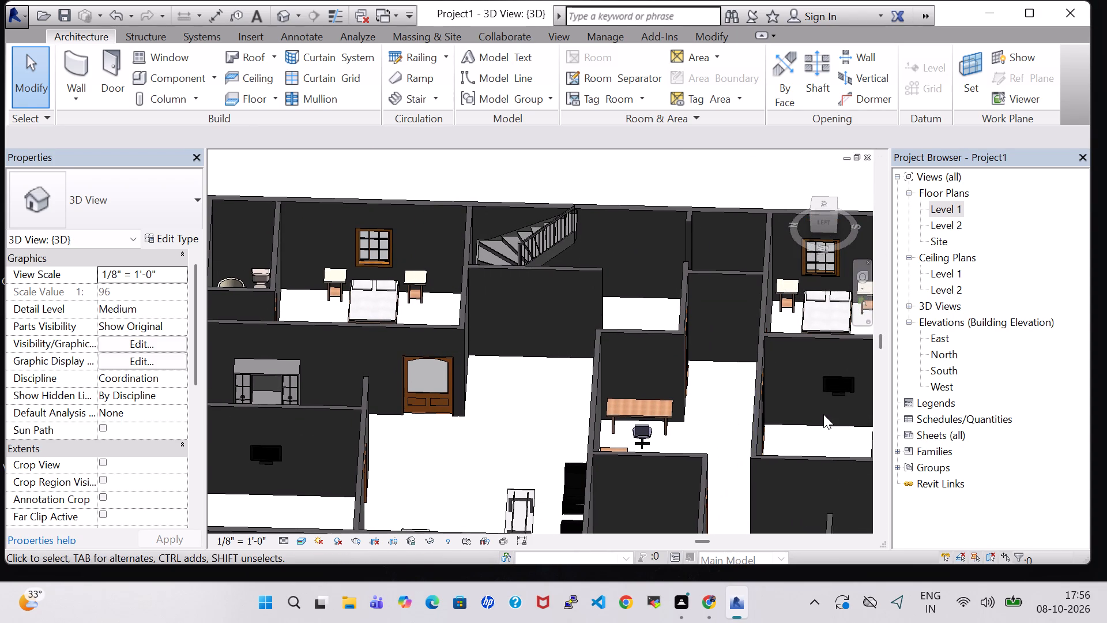
middle_click_drag(828, 441, 611, 204)
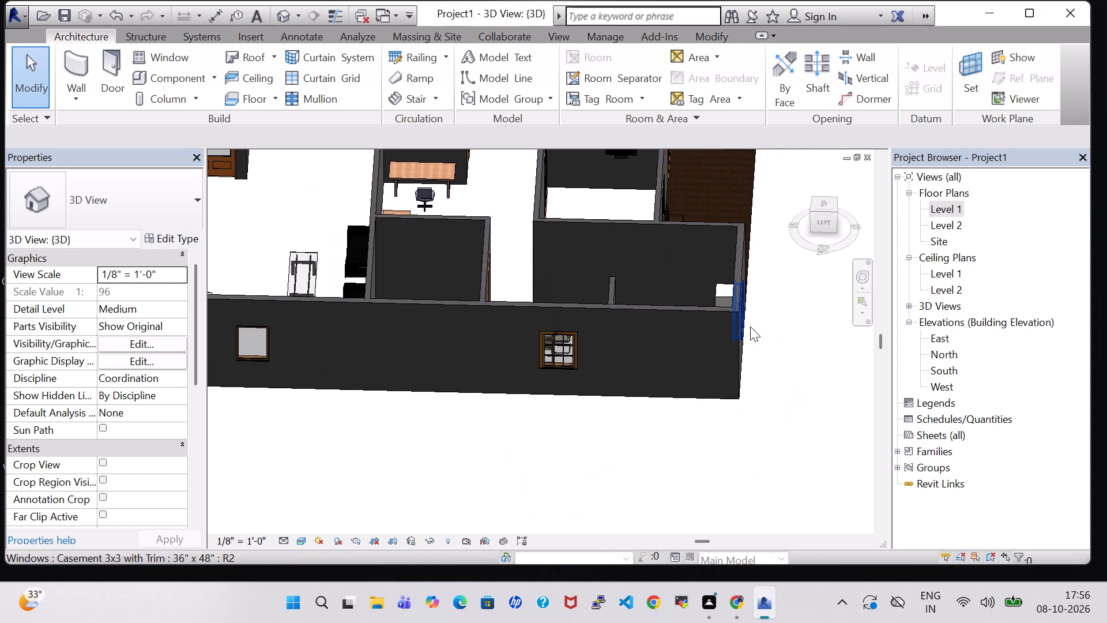
middle_click_drag(783, 359, 614, 423, "shift")
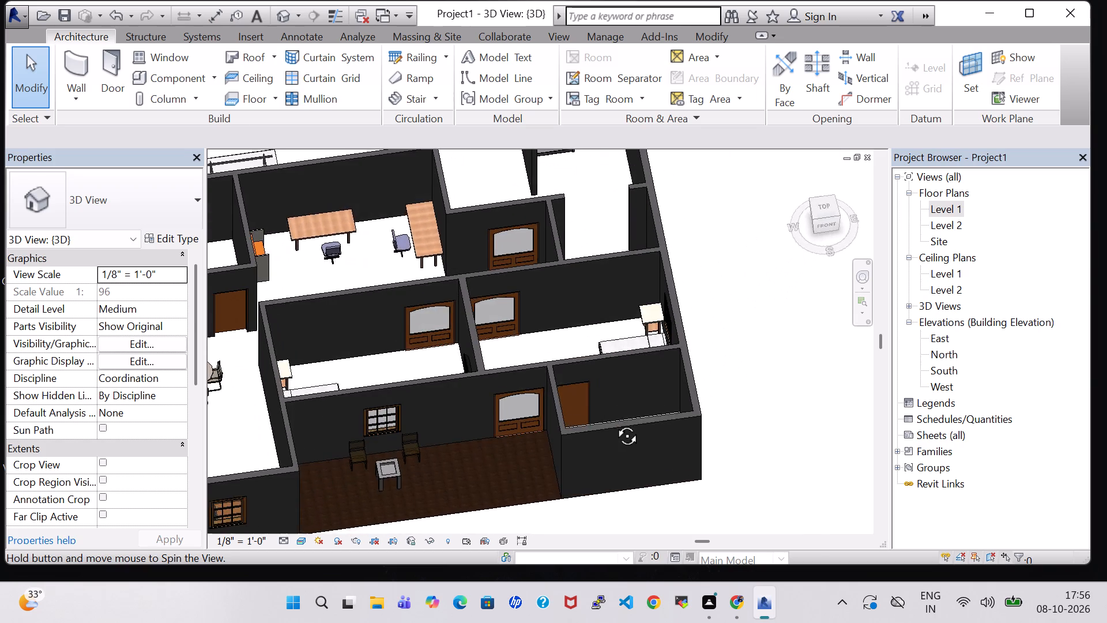
middle_click_drag(614, 423, 588, 397, "shift")
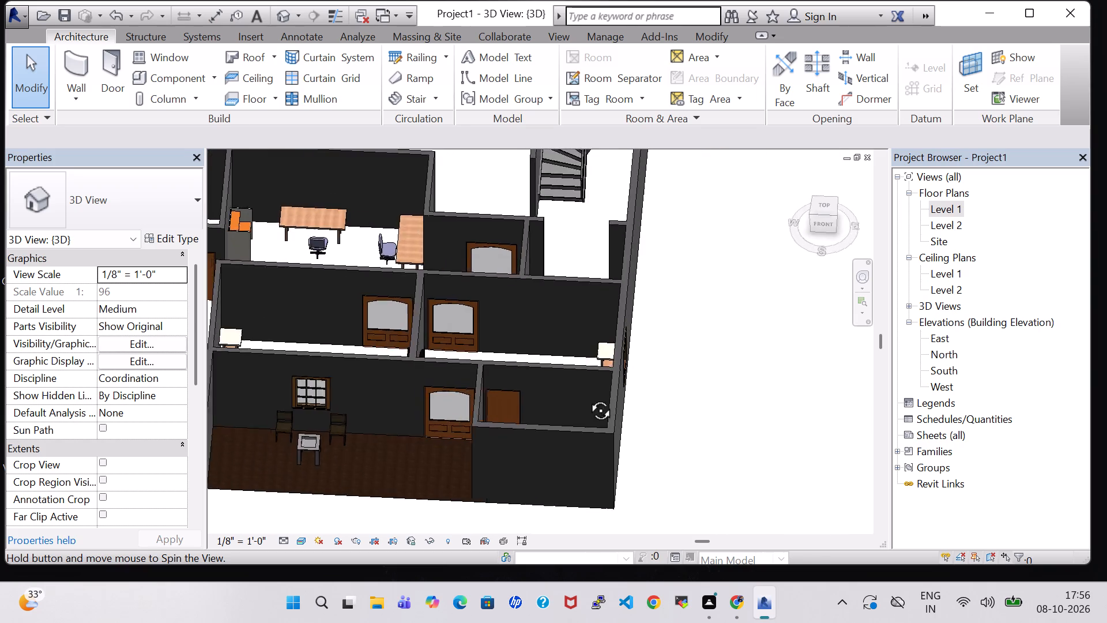
middle_click_drag(588, 397, 568, 494, "shift")
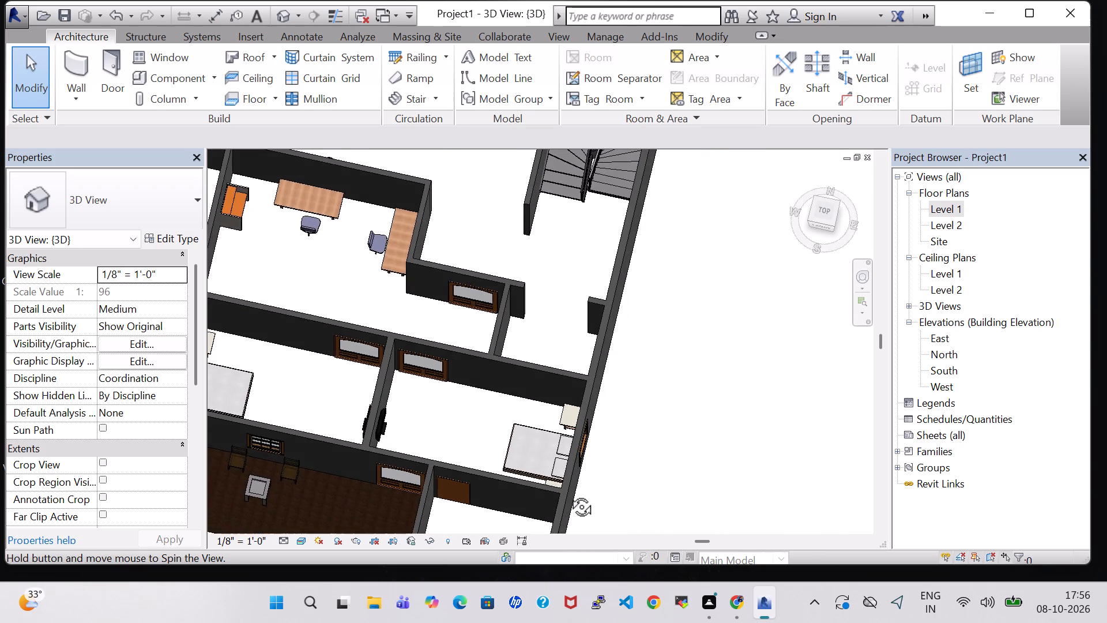
middle_click_drag(568, 494, 626, 491, "shift")
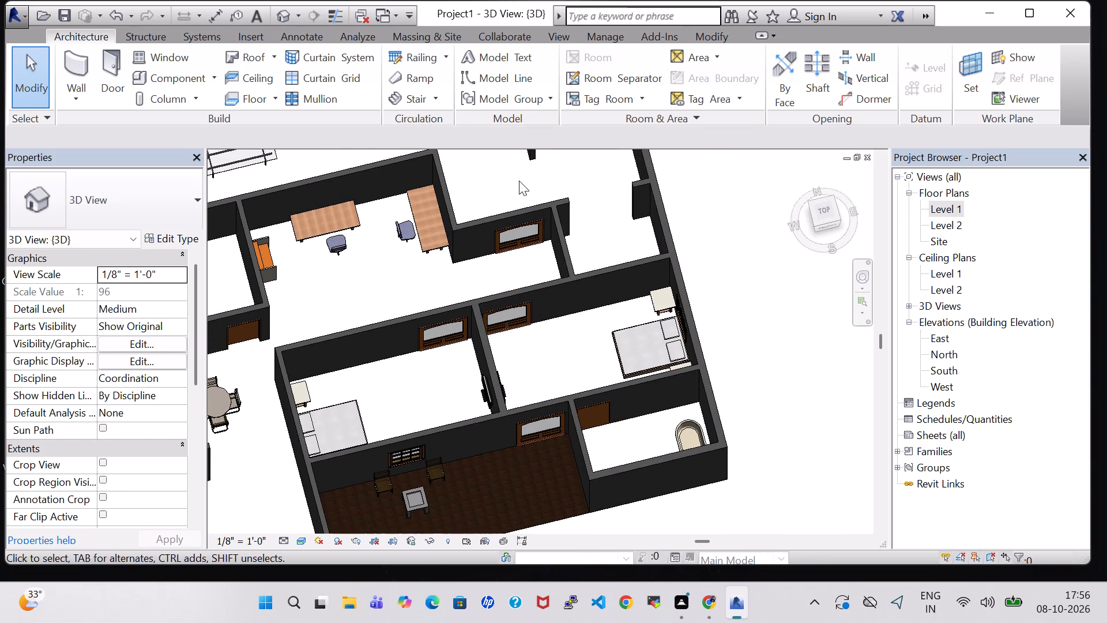
middle_click_drag(515, 179, 710, 397)
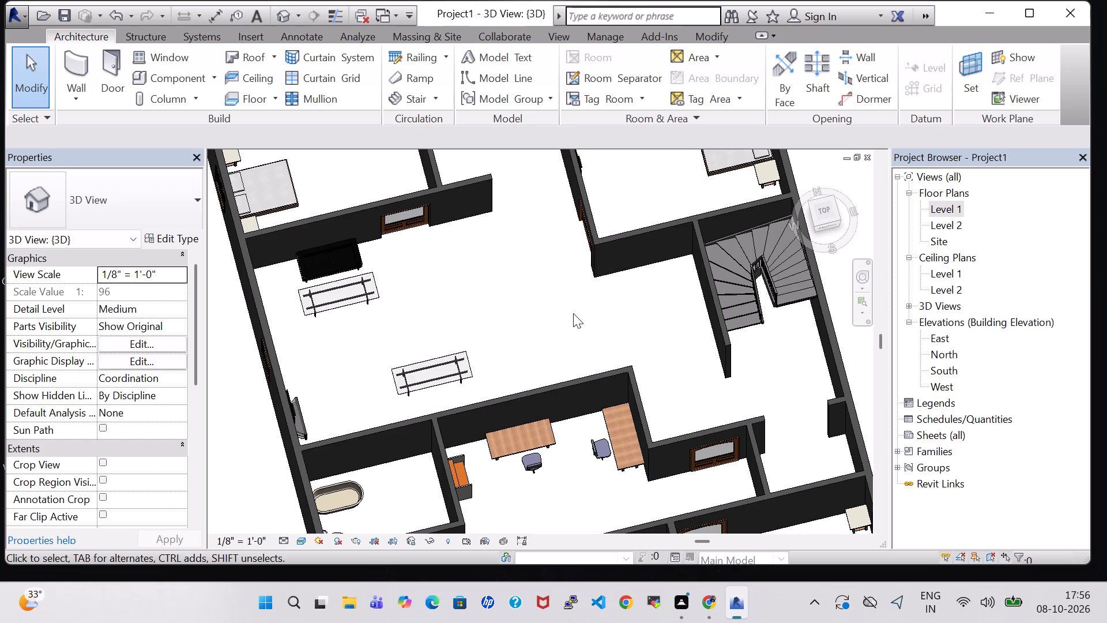
middle_click_drag(553, 314, 517, 307, "shift")
middle_click_drag(585, 263, 571, 351)
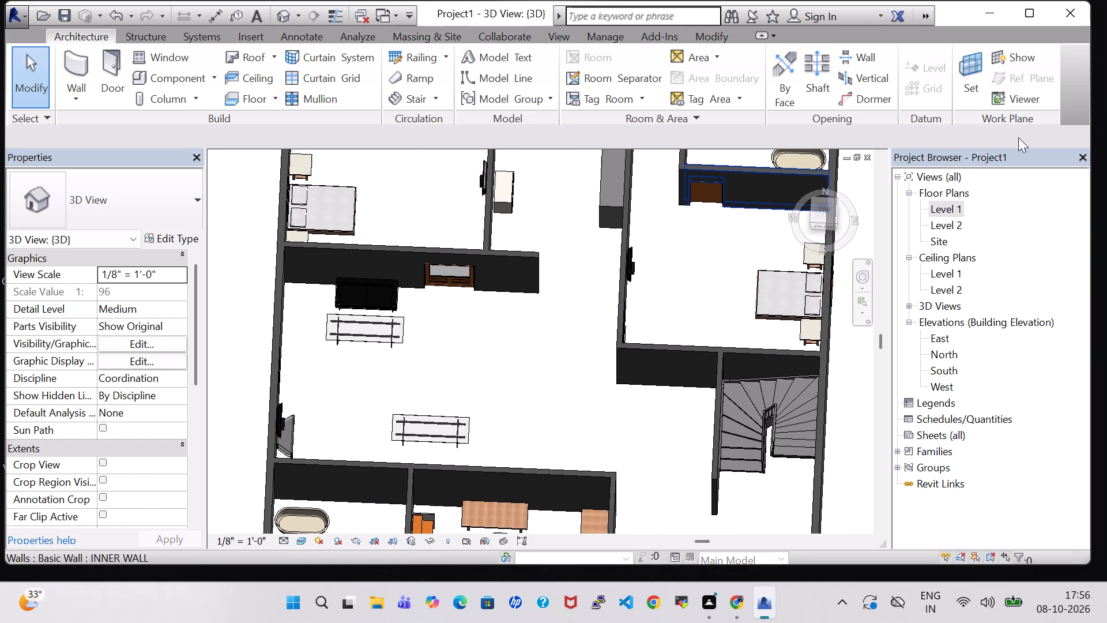
Return to the Level 1 floor plan and review the overall room layout.
double_click(961, 210)
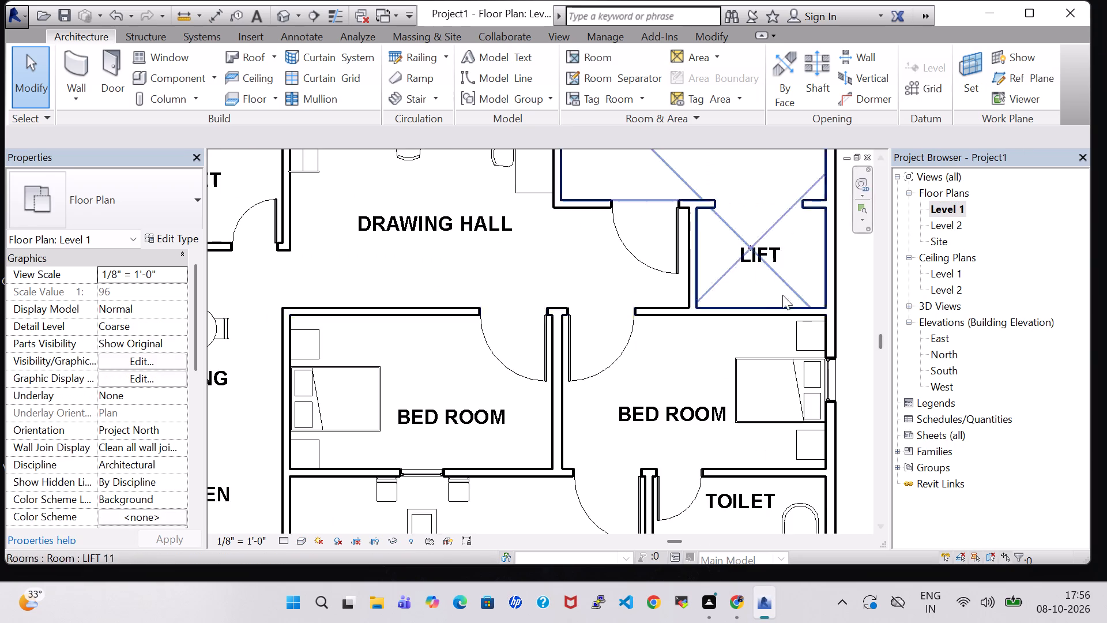
scroll(774, 293, "down", 5)
left_click(831, 365)
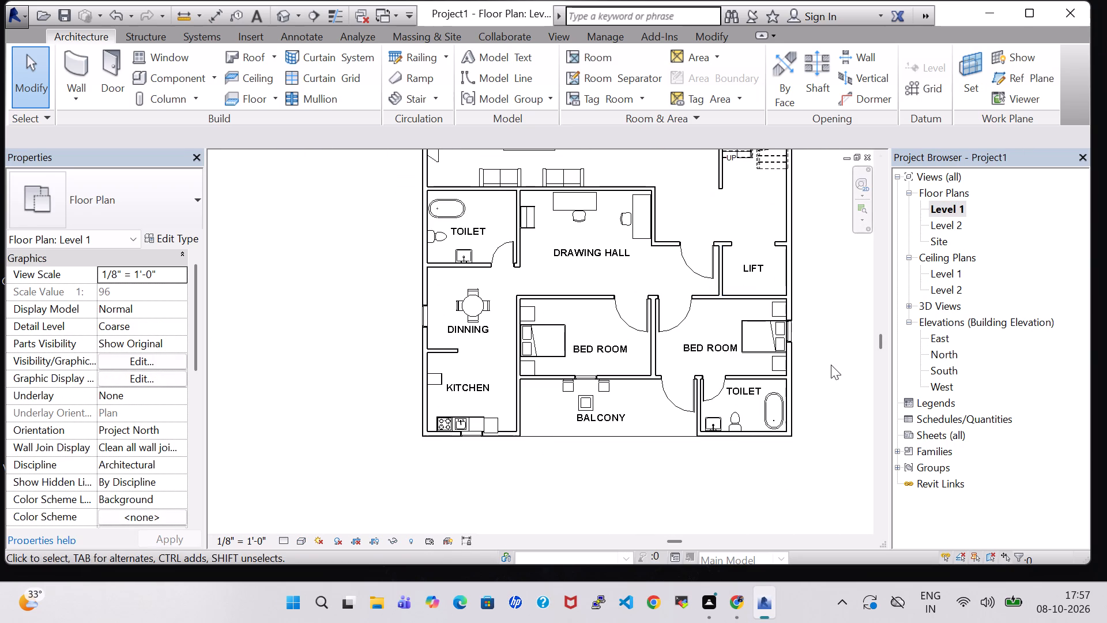
scroll(831, 365, "down", 1)
middle_click_drag(831, 365, 770, 372)
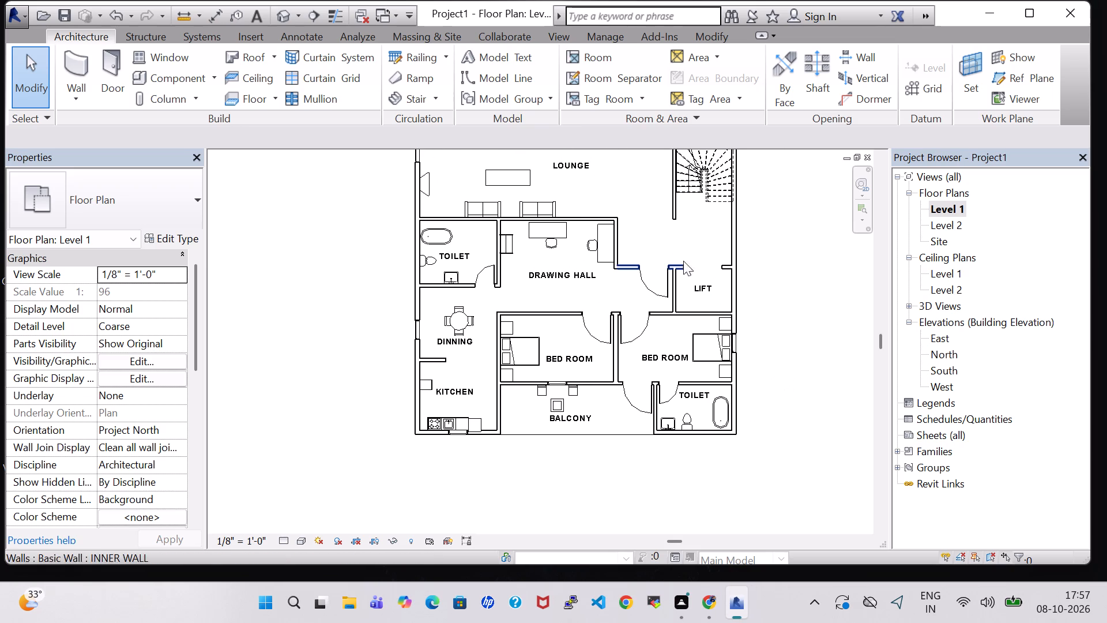
middle_click_drag(770, 217, 696, 310)
scroll(696, 310, "down", 2)
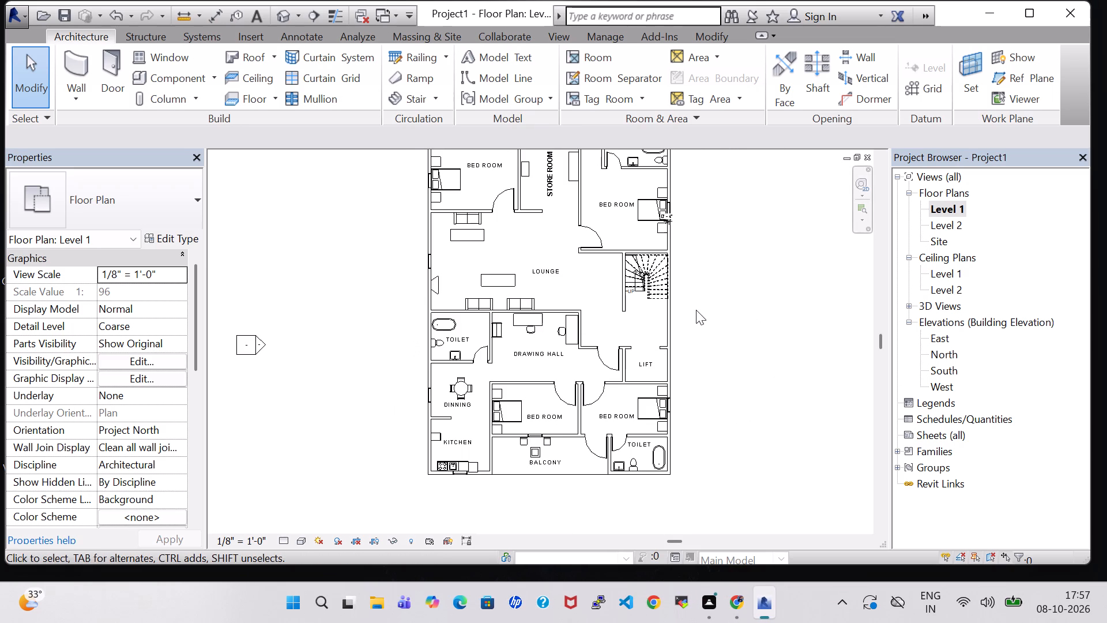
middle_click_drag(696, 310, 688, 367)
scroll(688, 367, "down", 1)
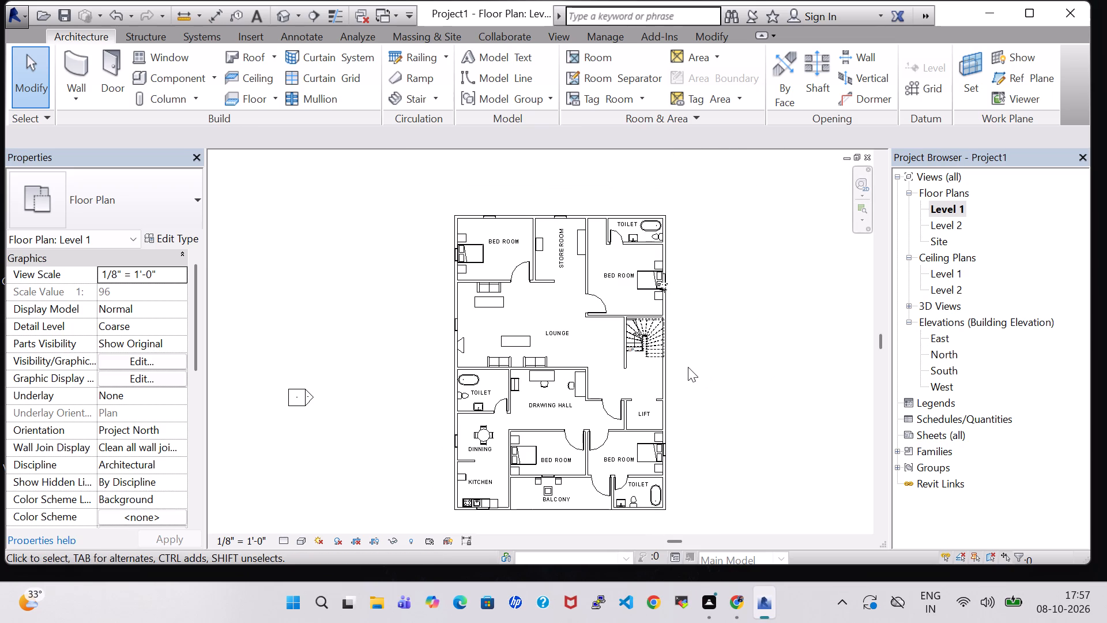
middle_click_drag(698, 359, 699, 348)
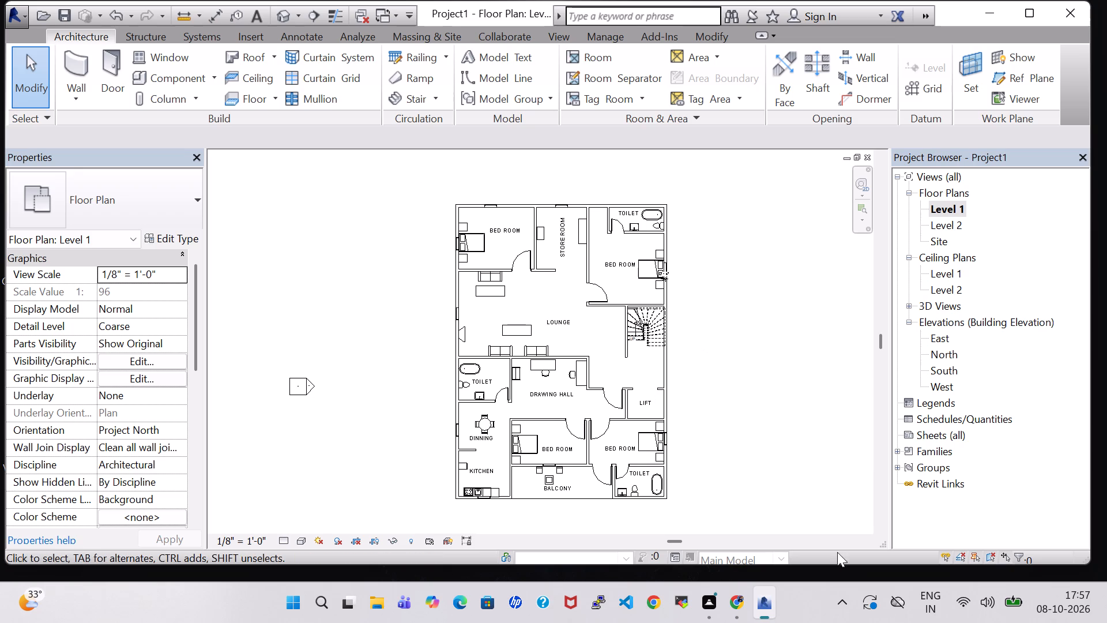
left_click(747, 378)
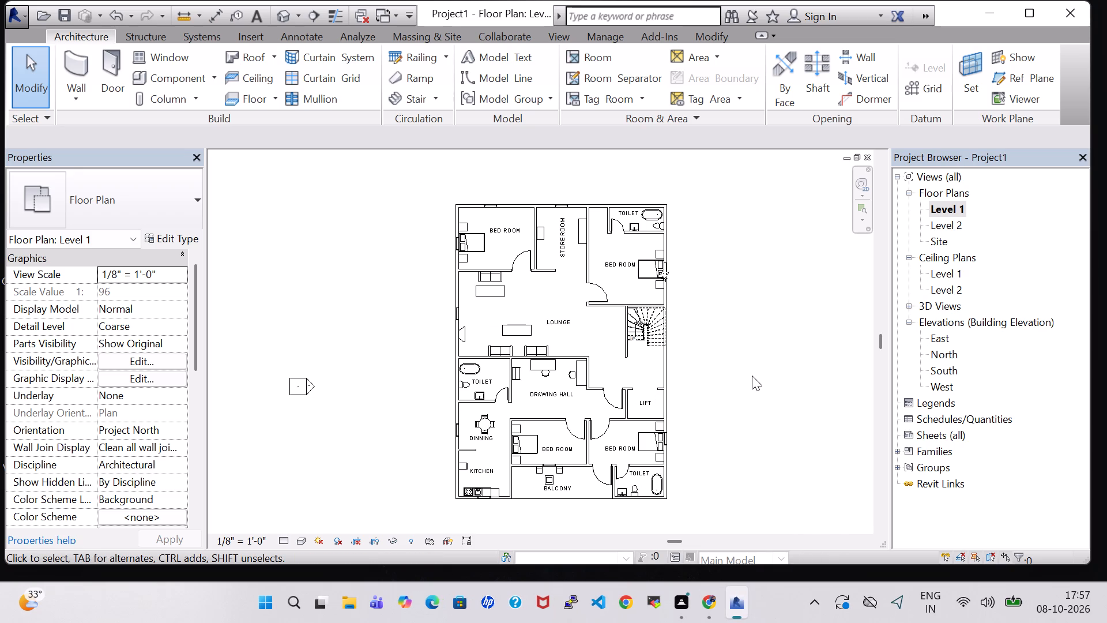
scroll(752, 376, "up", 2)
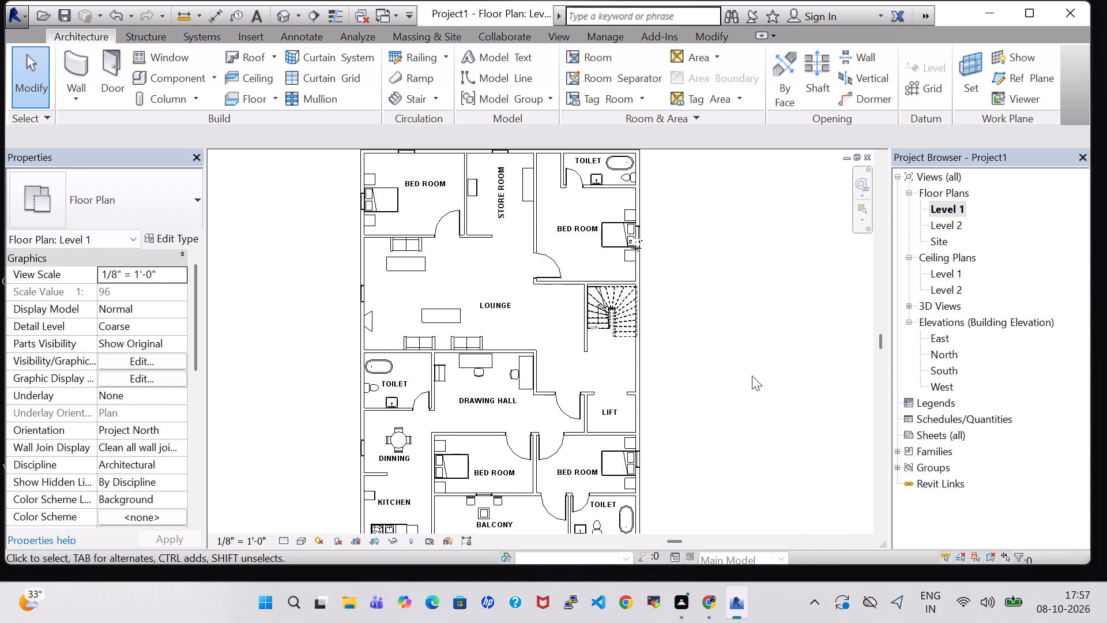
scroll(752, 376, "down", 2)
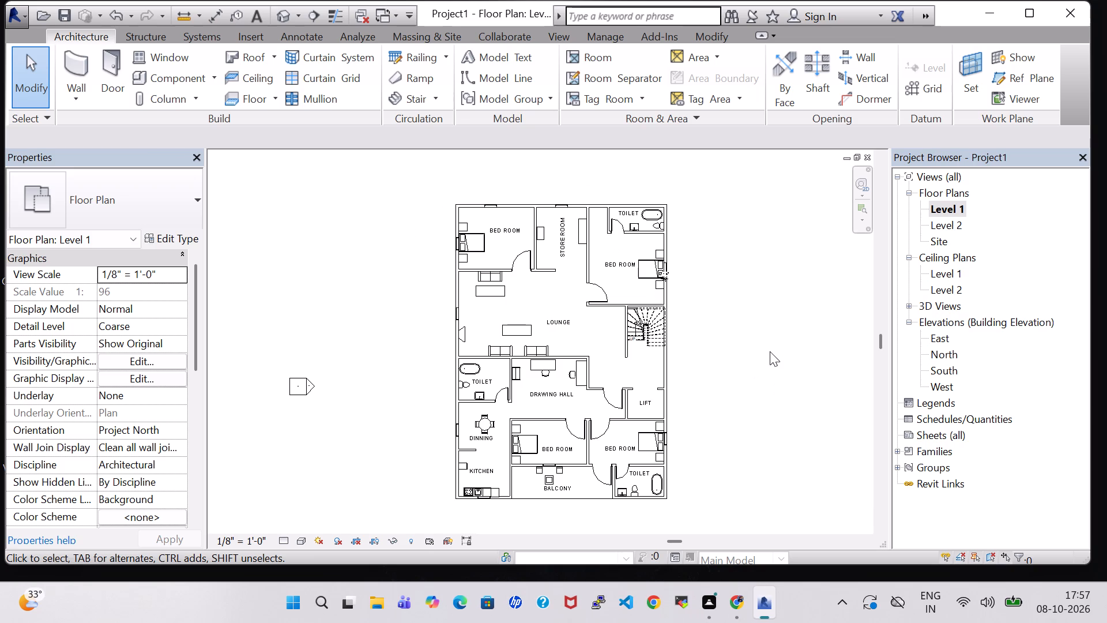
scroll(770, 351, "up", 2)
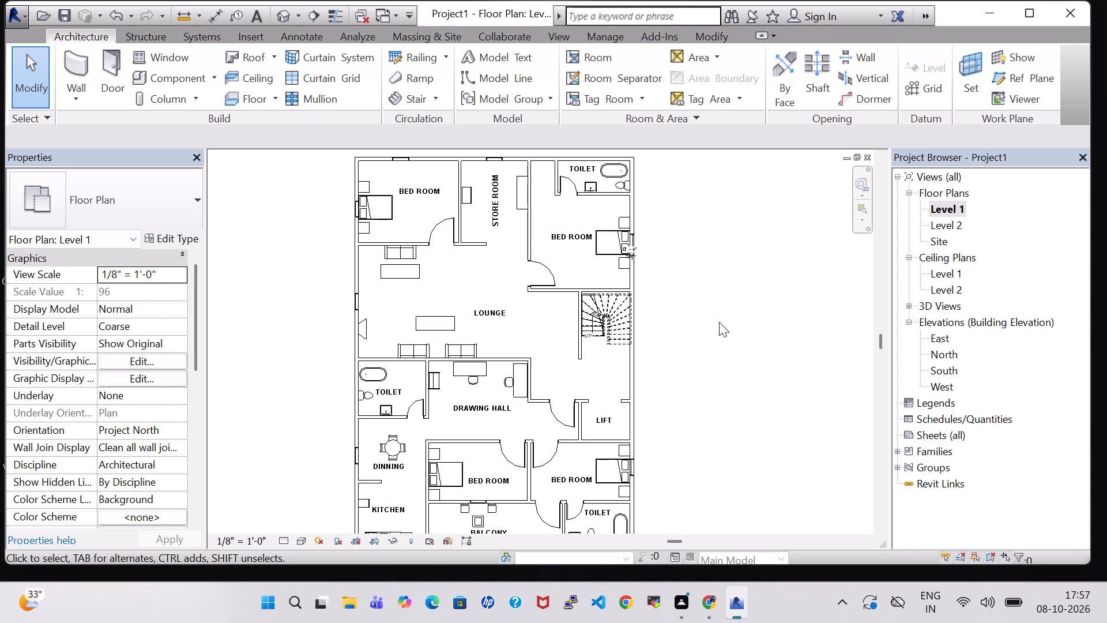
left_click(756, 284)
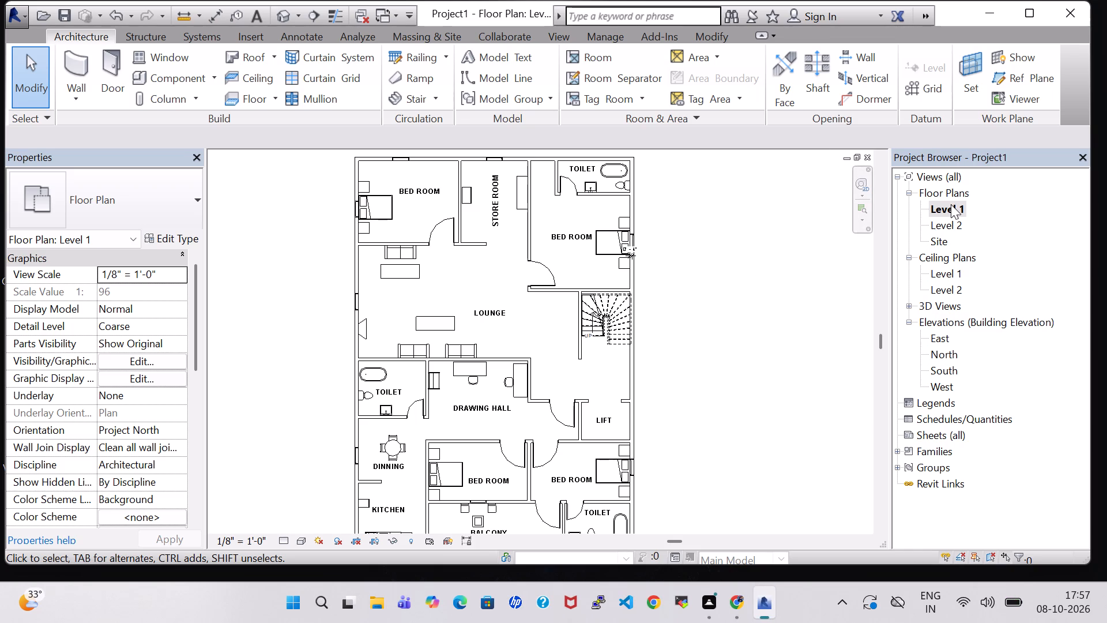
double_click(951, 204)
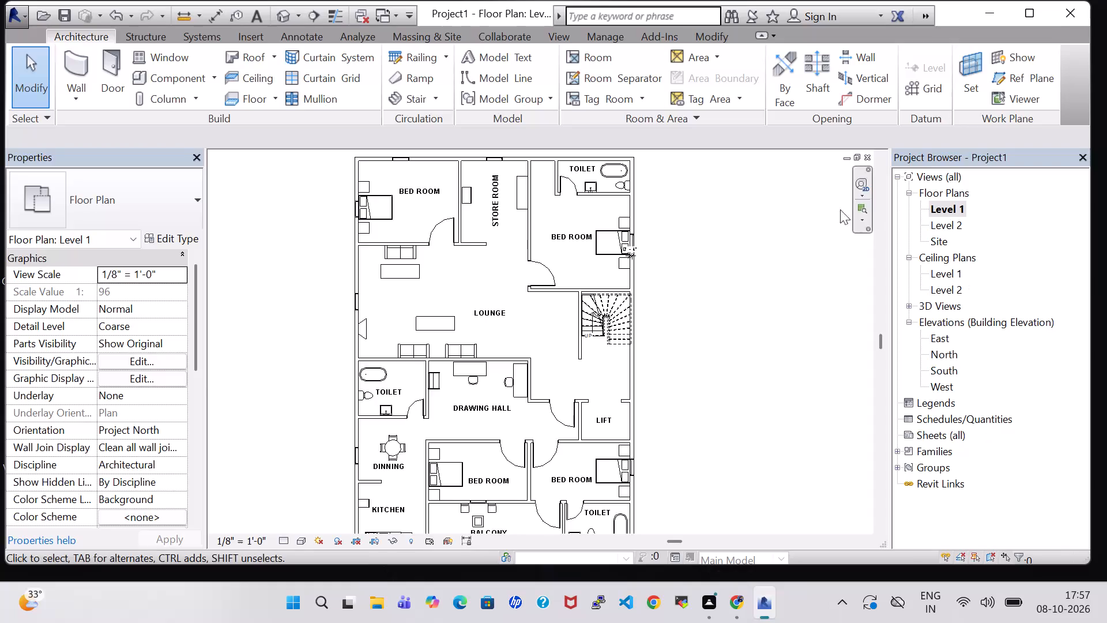
Create a Generic - 12" footprint roof on Level 2 from a non-sloping rectangle slightly beyond the side and balcony-end walls, attaching the highlighted walls.
scroll(724, 269, "down", 1)
left_click(237, 63)
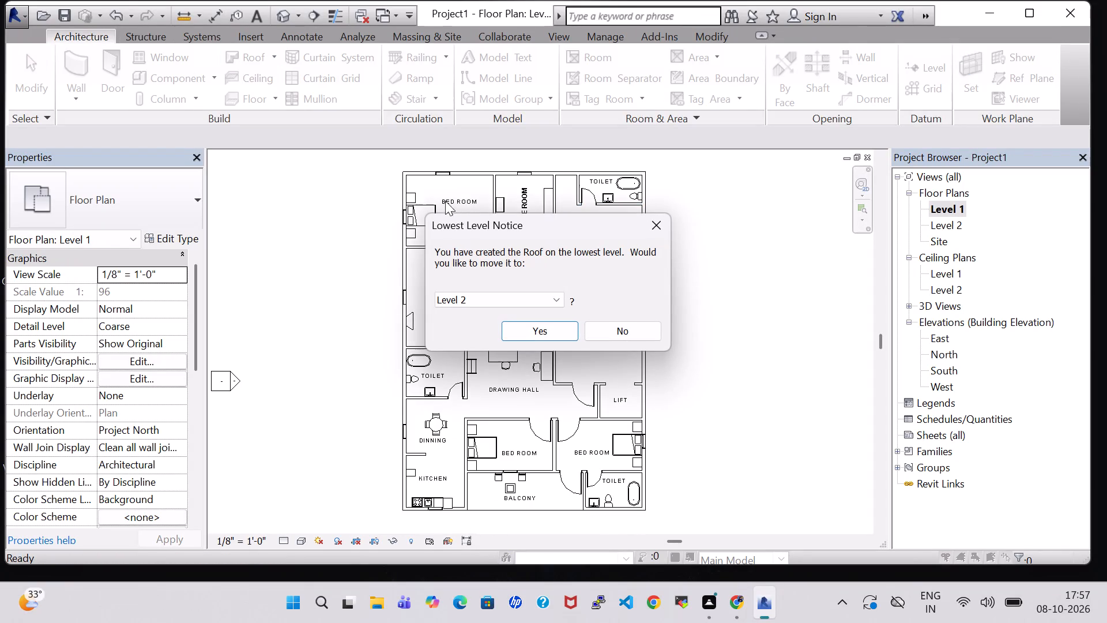
left_click(530, 340)
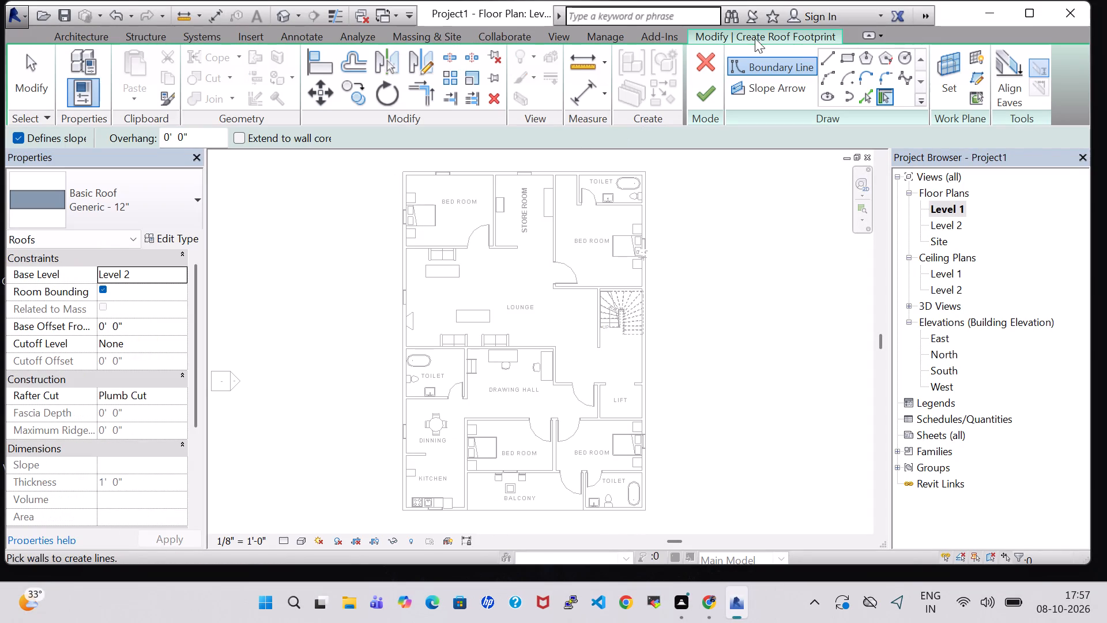
left_click(854, 55)
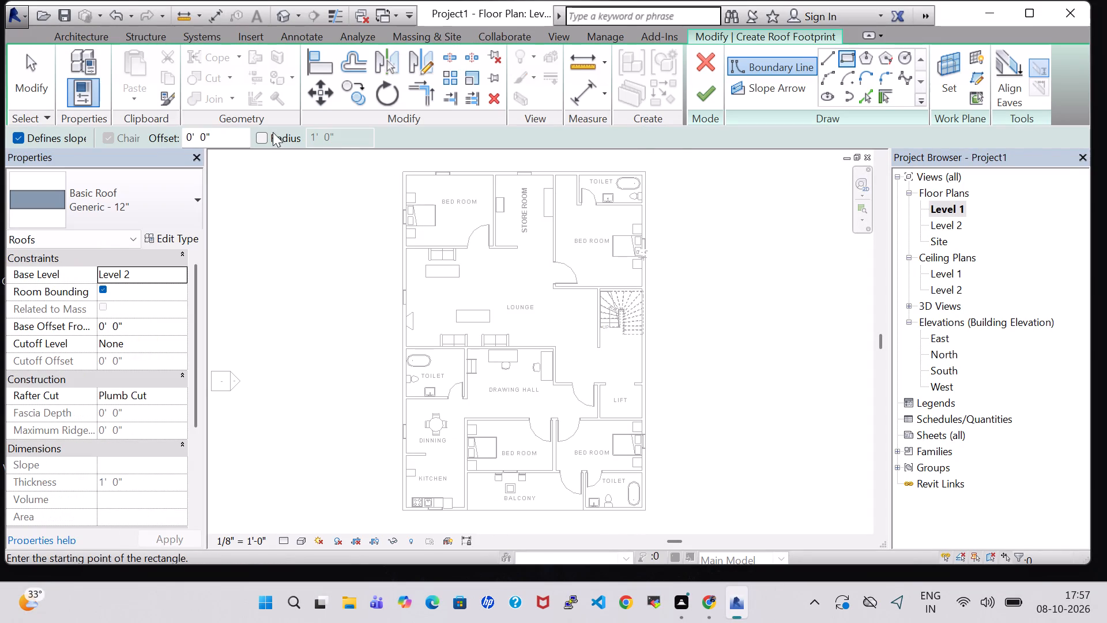
left_click(16, 137)
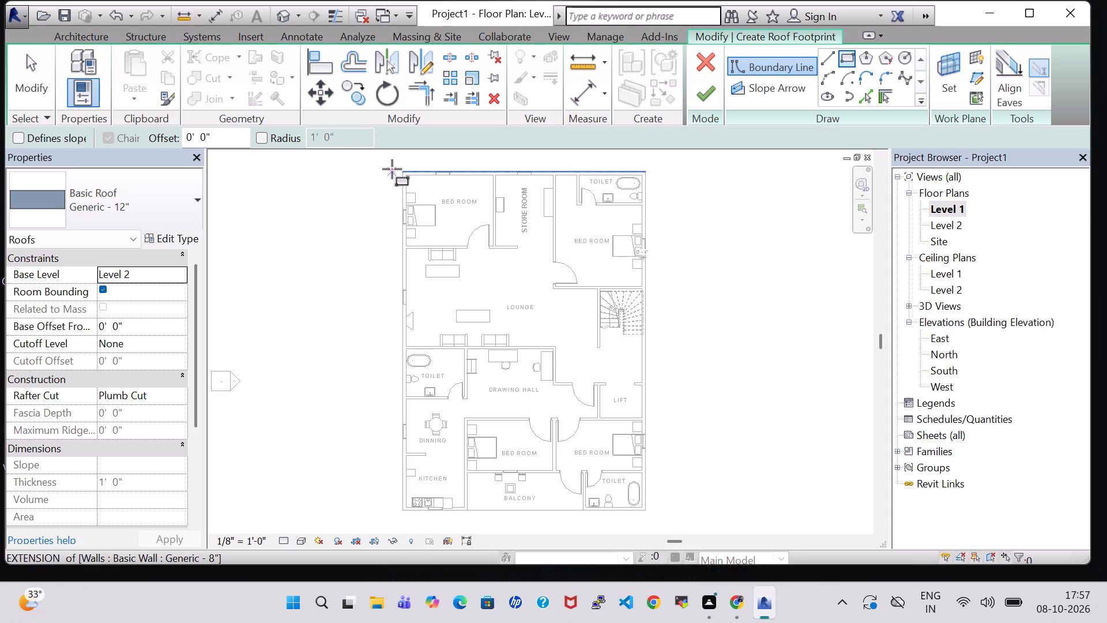
left_click_drag(391, 167, 674, 511)
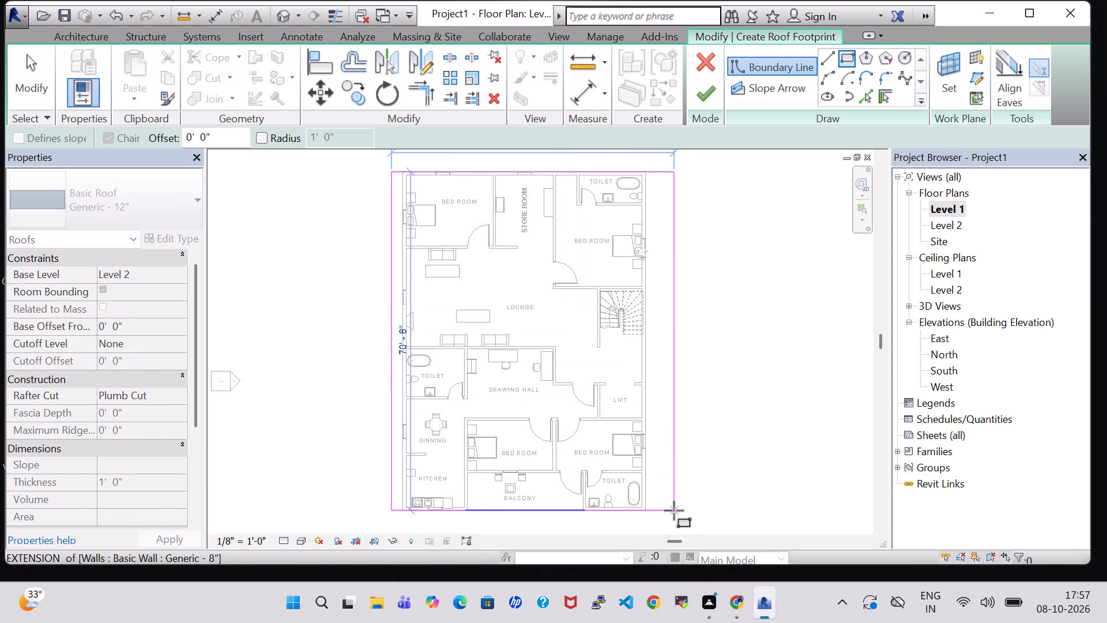
left_click_drag(674, 511, 661, 531)
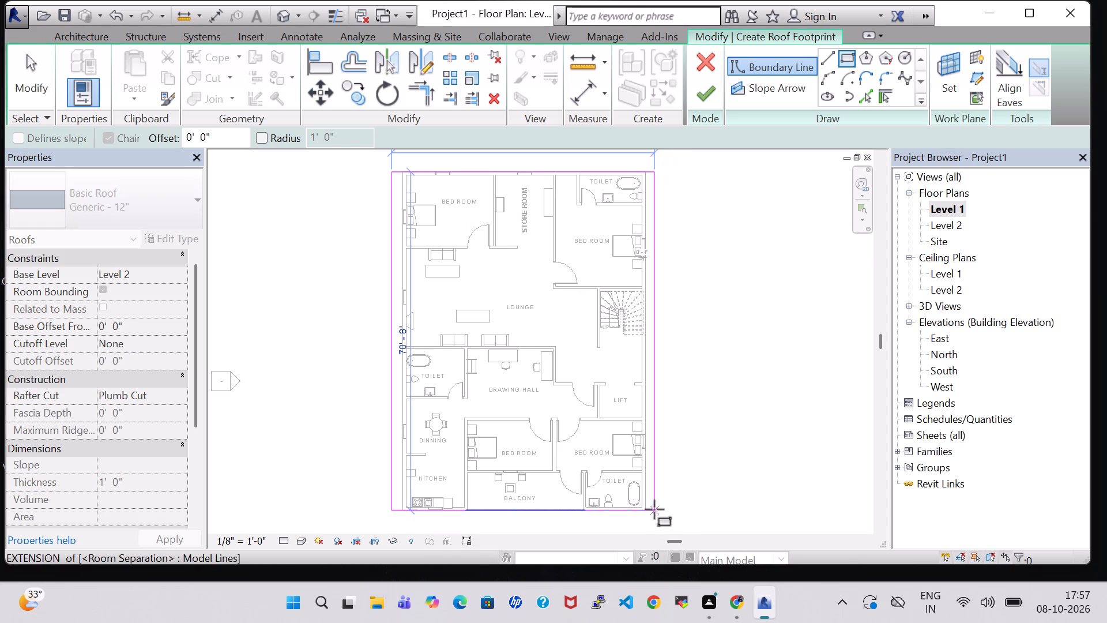
left_click(653, 523)
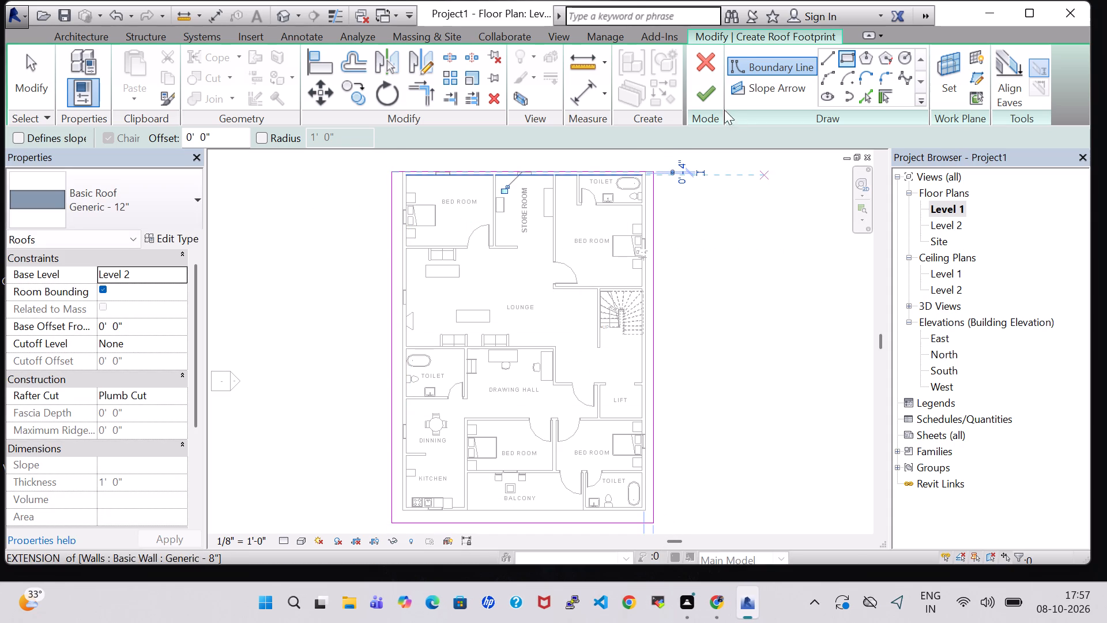
left_click(710, 103)
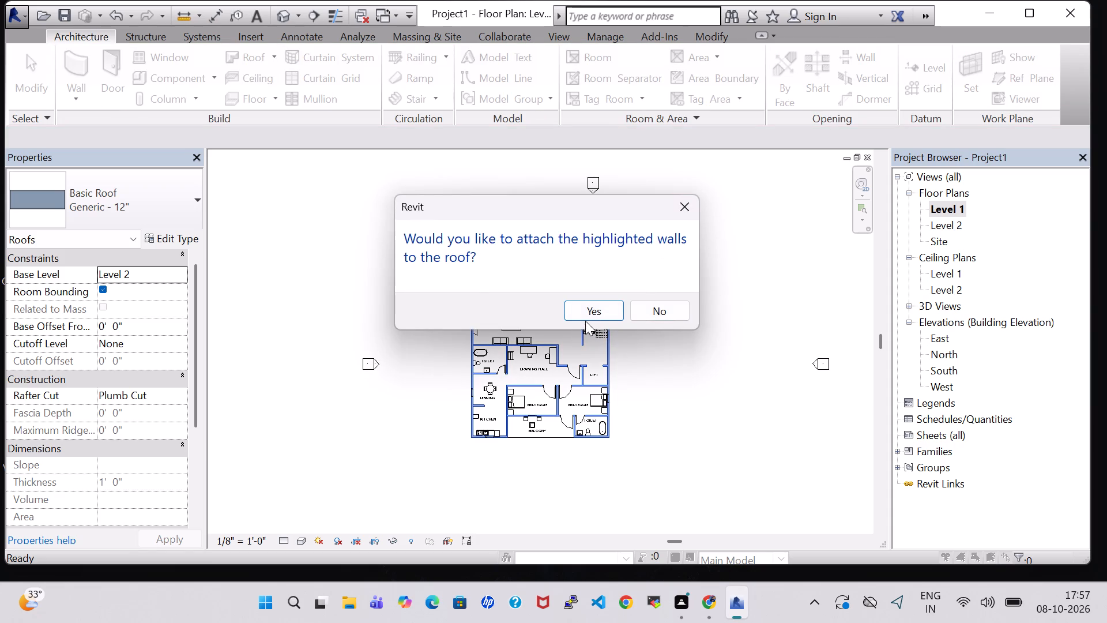
left_click(588, 309)
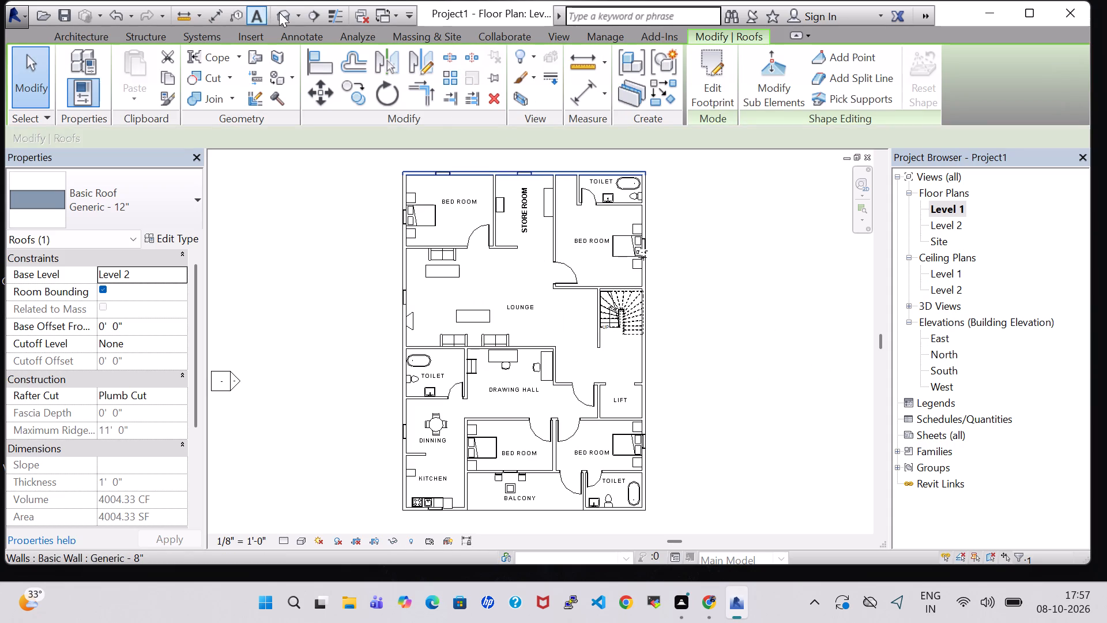
Examine the roof and the building's exterior walls from several angles in the 3D view.
left_click(287, 17)
scroll(632, 385, "down", 6)
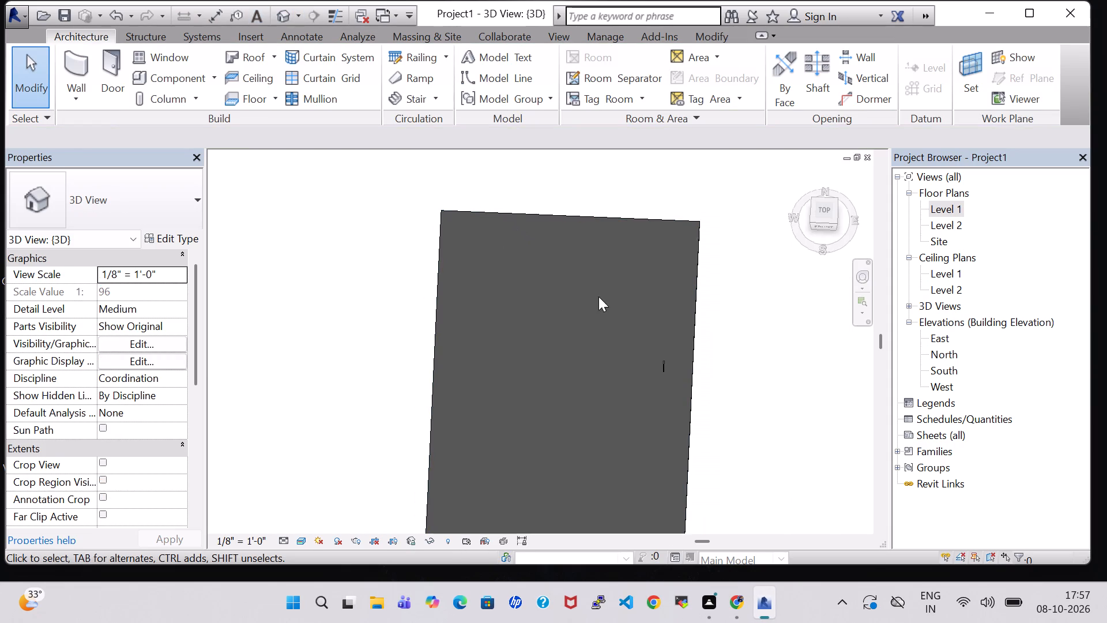
middle_click_drag(747, 395, 765, 288, "shift")
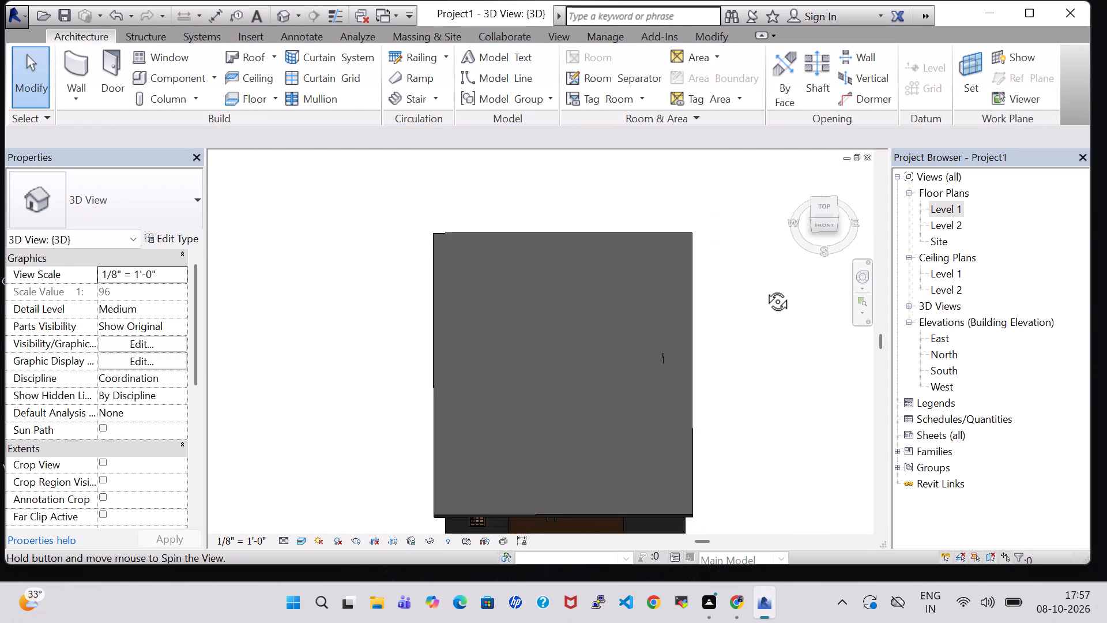
middle_click_drag(765, 288, 830, 243, "shift")
middle_click_drag(759, 491, 678, 396, "shift")
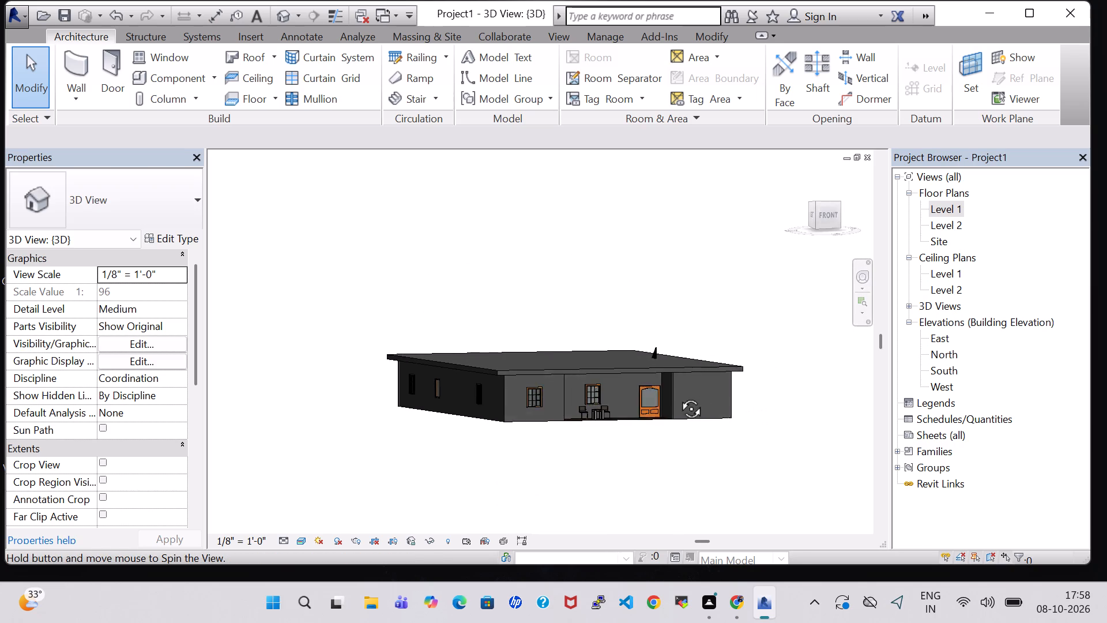
middle_click_drag(678, 396, 669, 397, "shift")
middle_click_drag(669, 397, 706, 372, "shift")
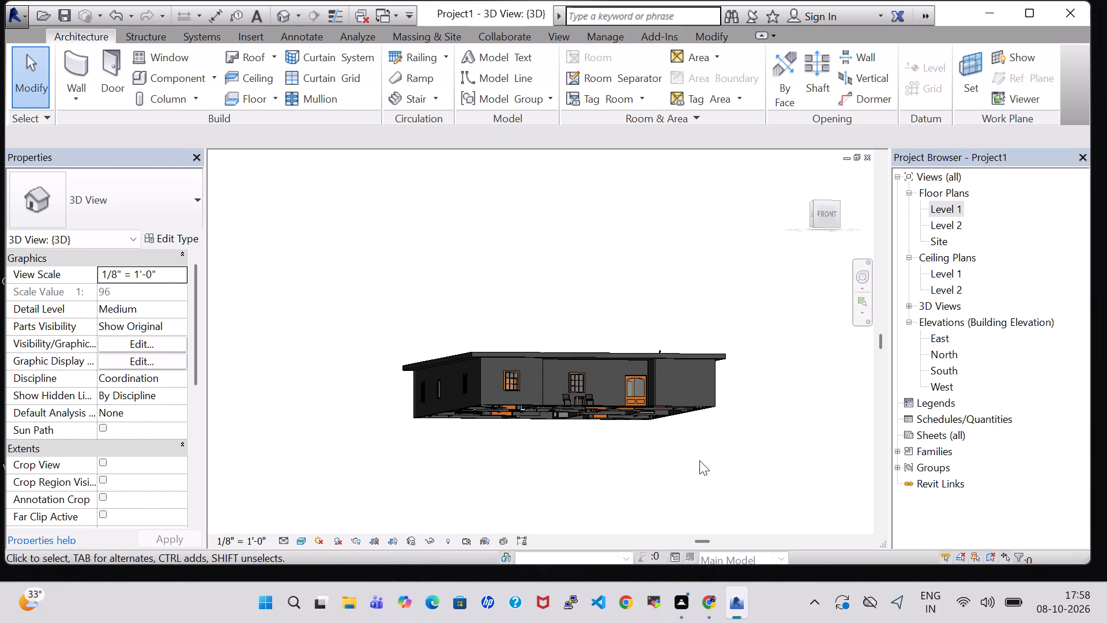
middle_click_drag(699, 460, 650, 475, "shift")
middle_click(650, 475, "shift")
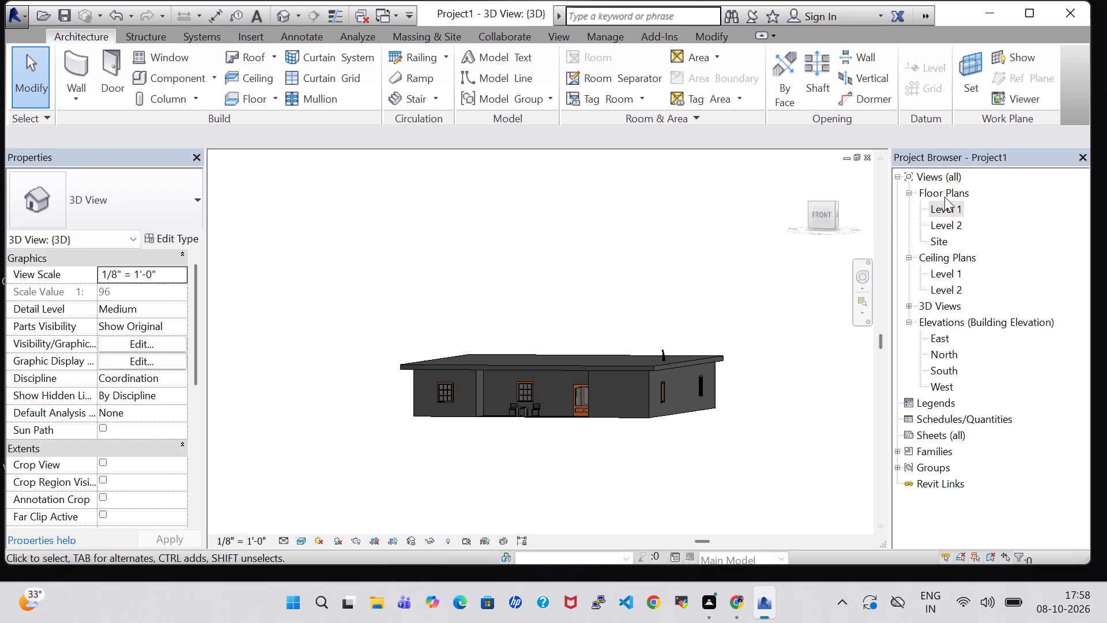
middle_click(762, 382, "shift")
Create a Generic - 12" architectural floor on Level 1 with a rectangular boundary about 69' 8" long along the exterior walls' inner faces.
double_click(952, 208)
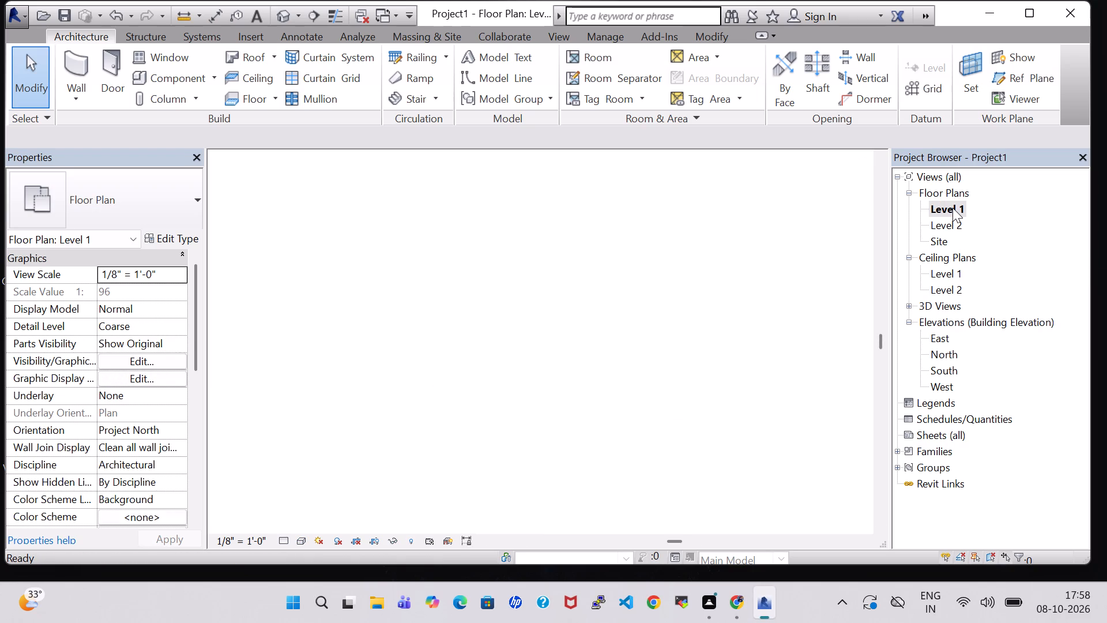
left_click(276, 104)
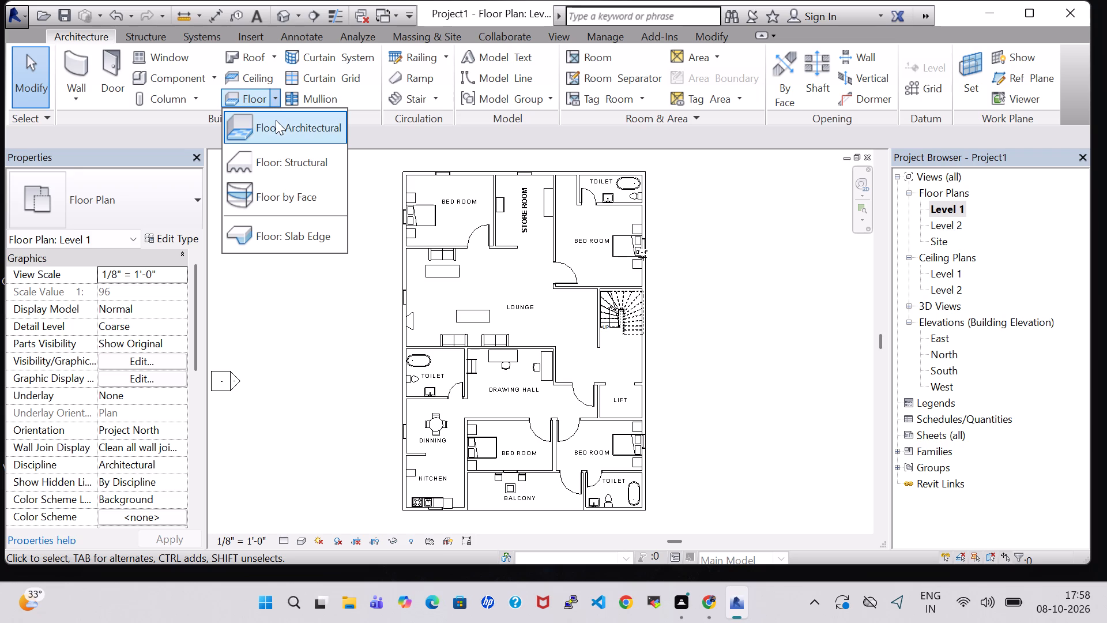
left_click(278, 133)
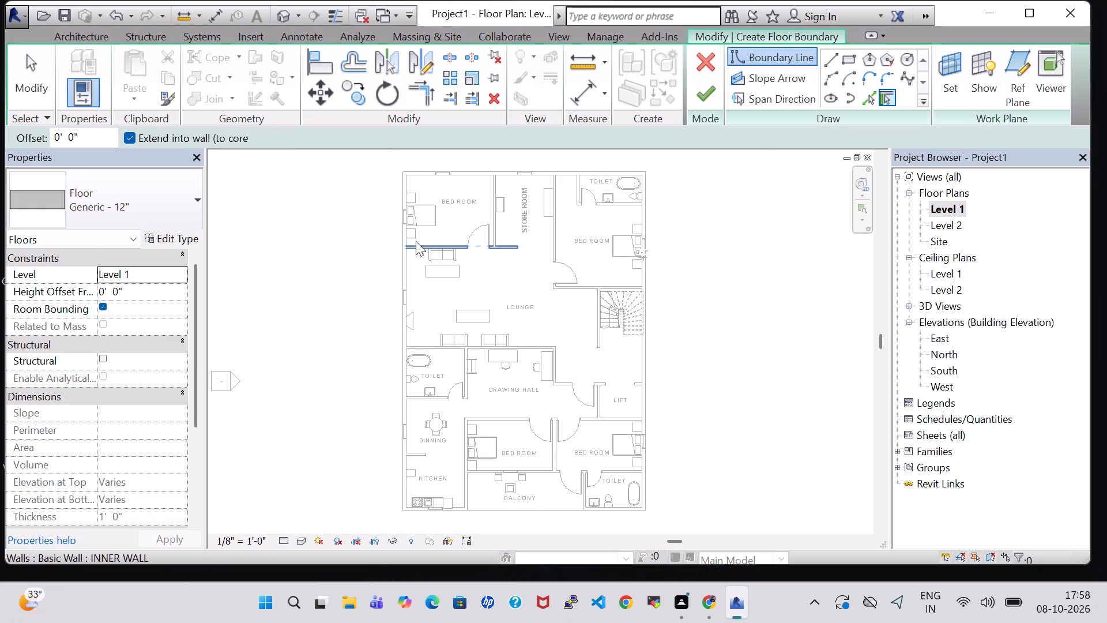
scroll(416, 241, "up", 3)
scroll(779, 245, "up", 1)
middle_click_drag(808, 225, 798, 256)
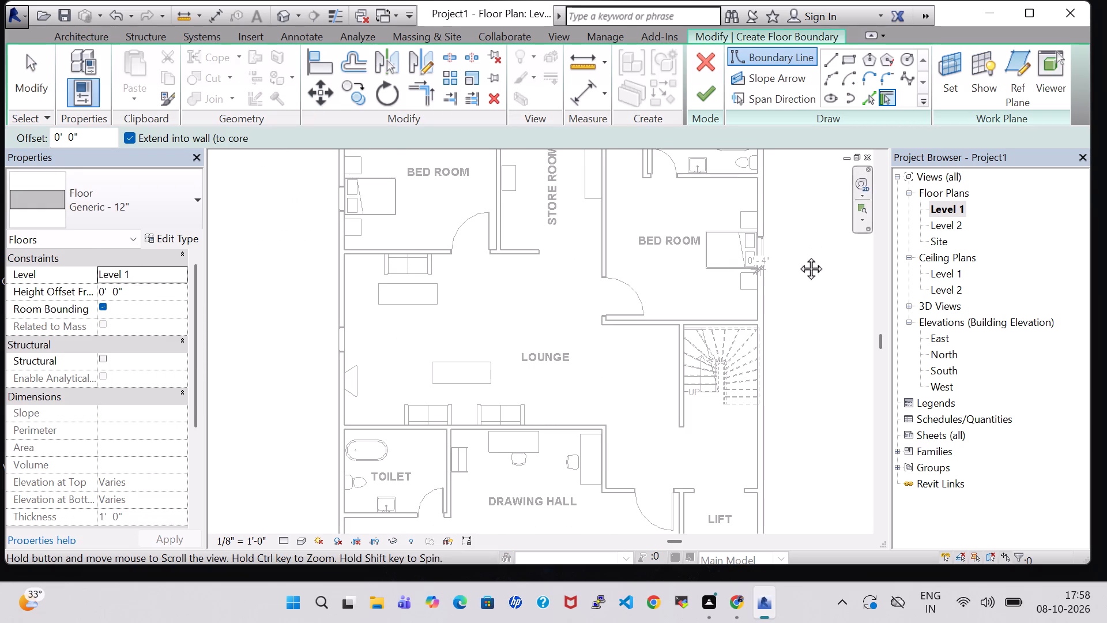
middle_click_drag(798, 256, 763, 343)
left_click(845, 55)
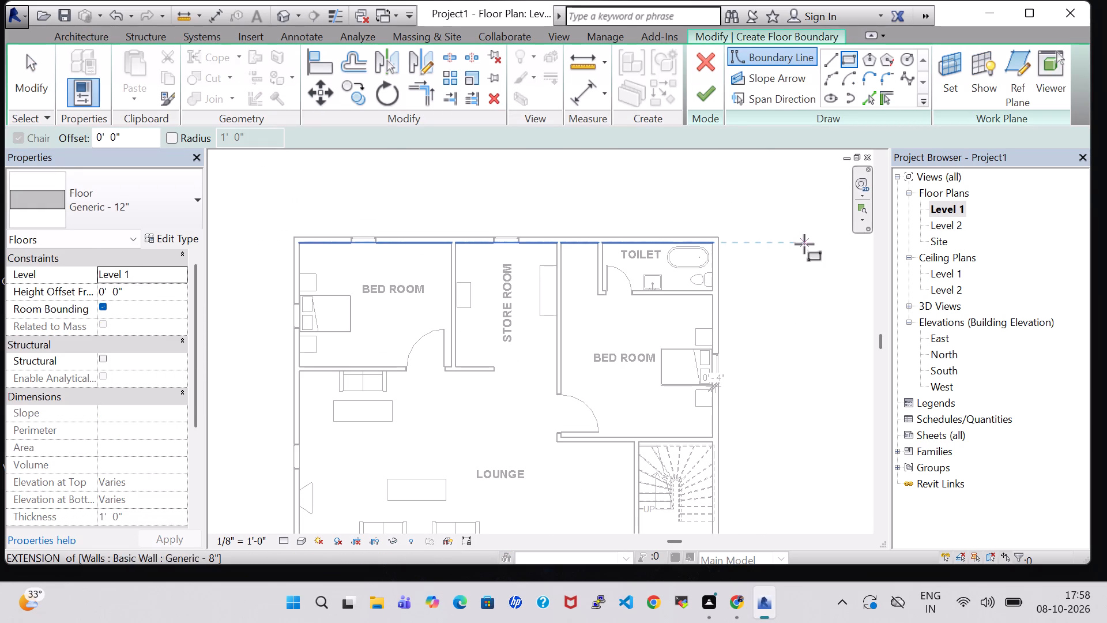
middle_click_drag(804, 244, 814, 211)
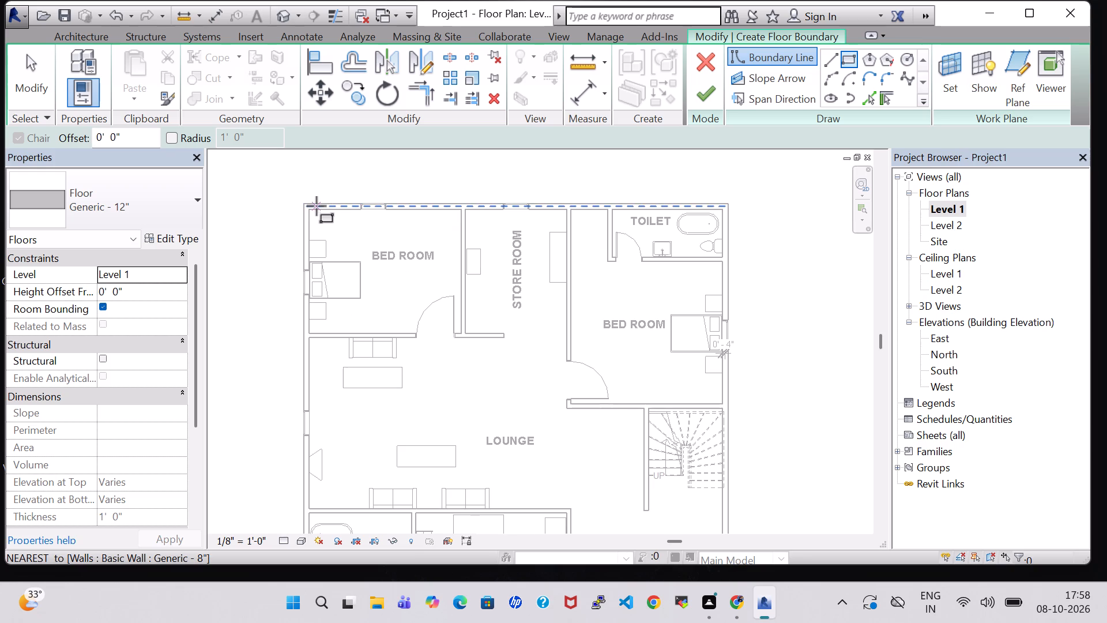
left_click(308, 211)
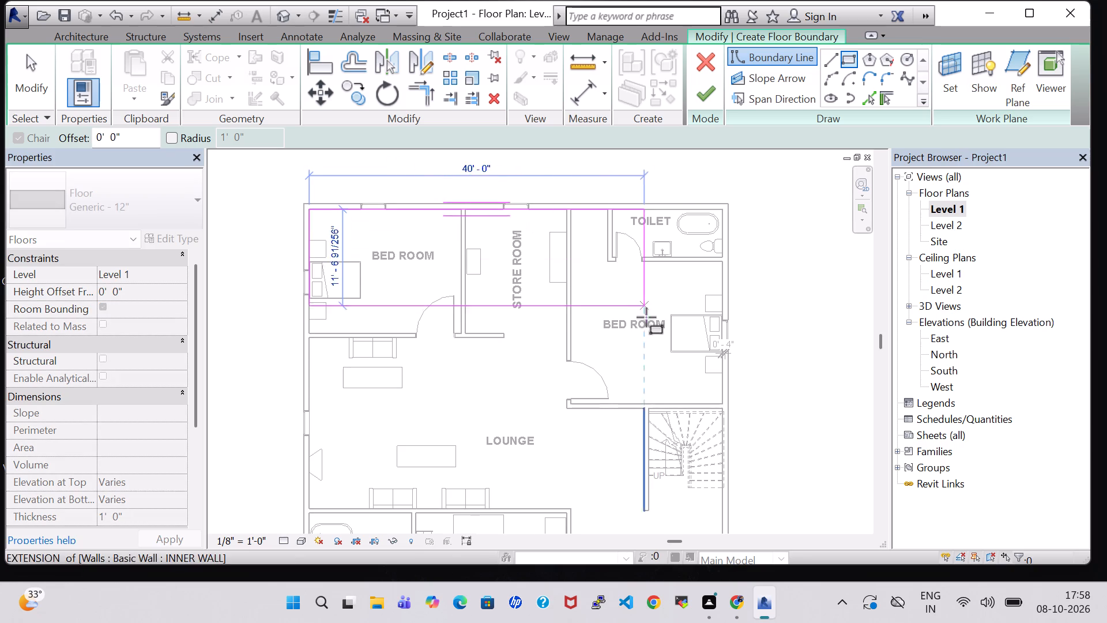
middle_click_drag(695, 411, 748, 283)
scroll(747, 286, "down", 1)
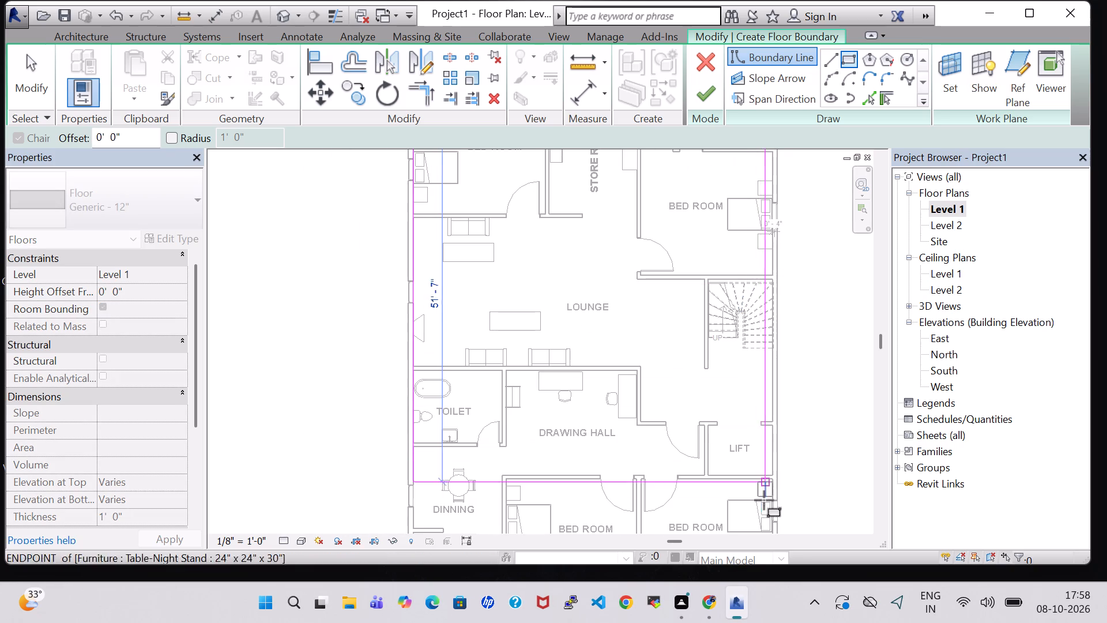
middle_click_drag(764, 502, 763, 319)
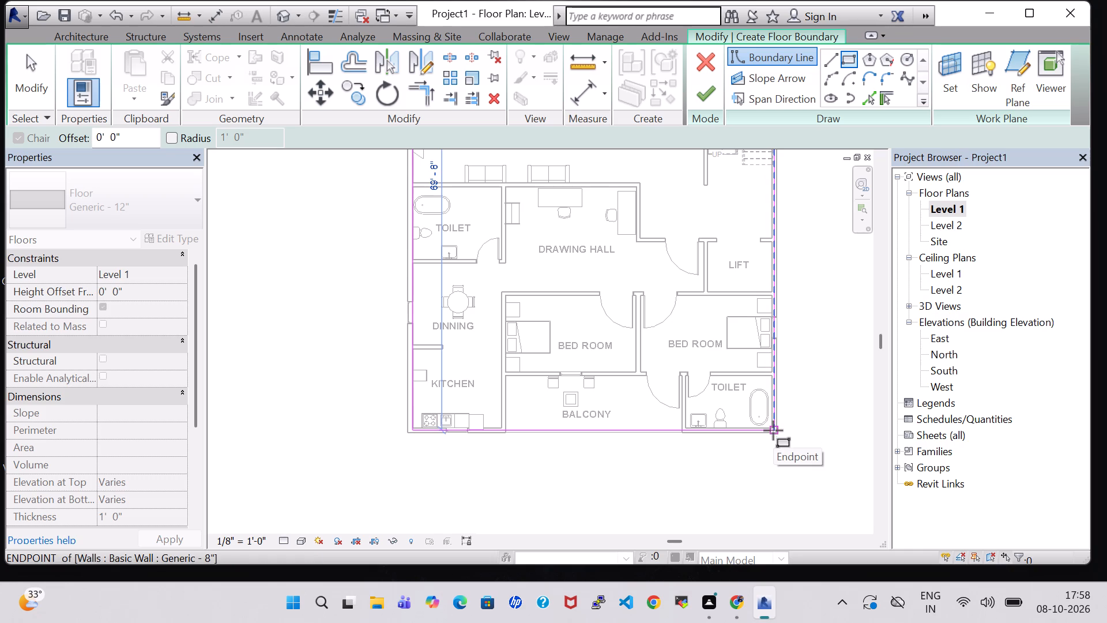
left_click(773, 430)
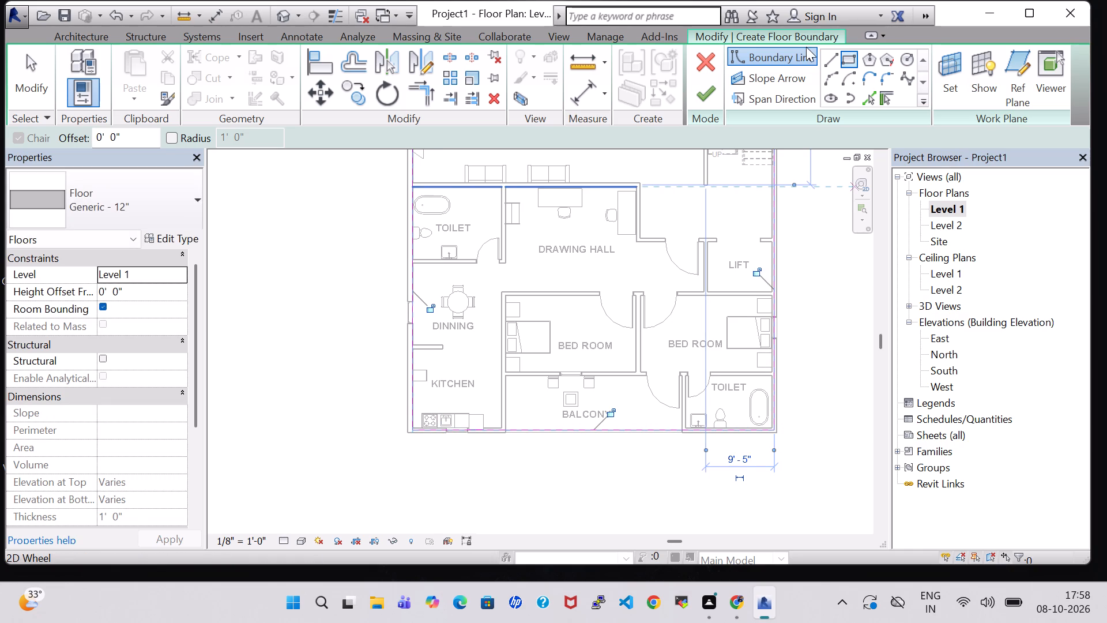
left_click(700, 101)
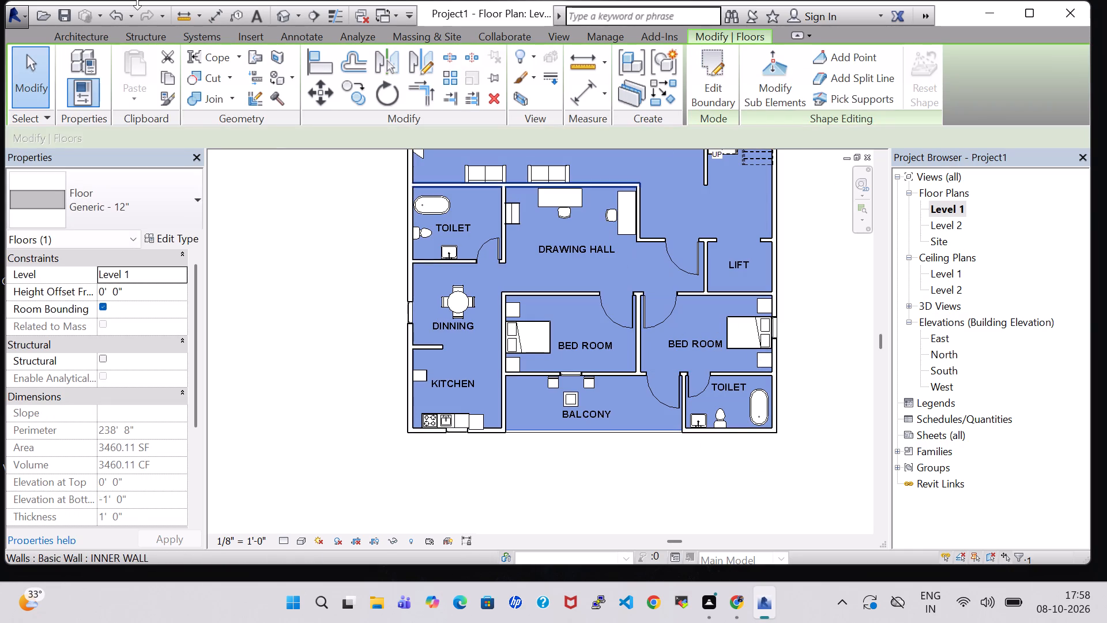
left_click(277, 290)
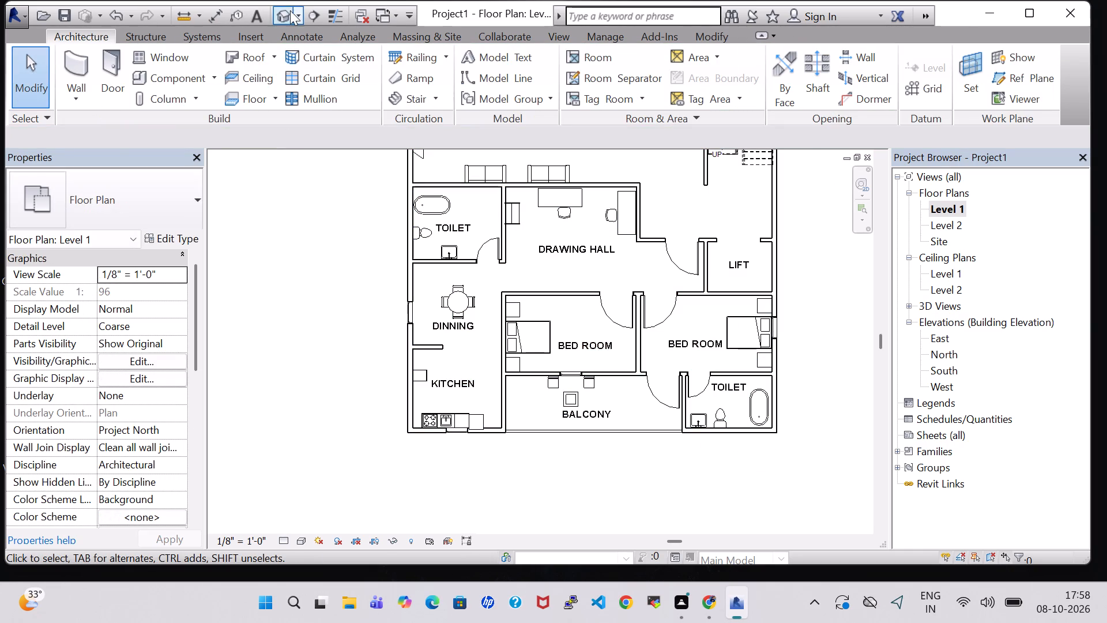
Inspect the building's underside in the 3D view and nudge the Generic - 12" floor slab slightly towards the east exterior wall.
left_click(287, 10)
scroll(641, 438, "up", 3)
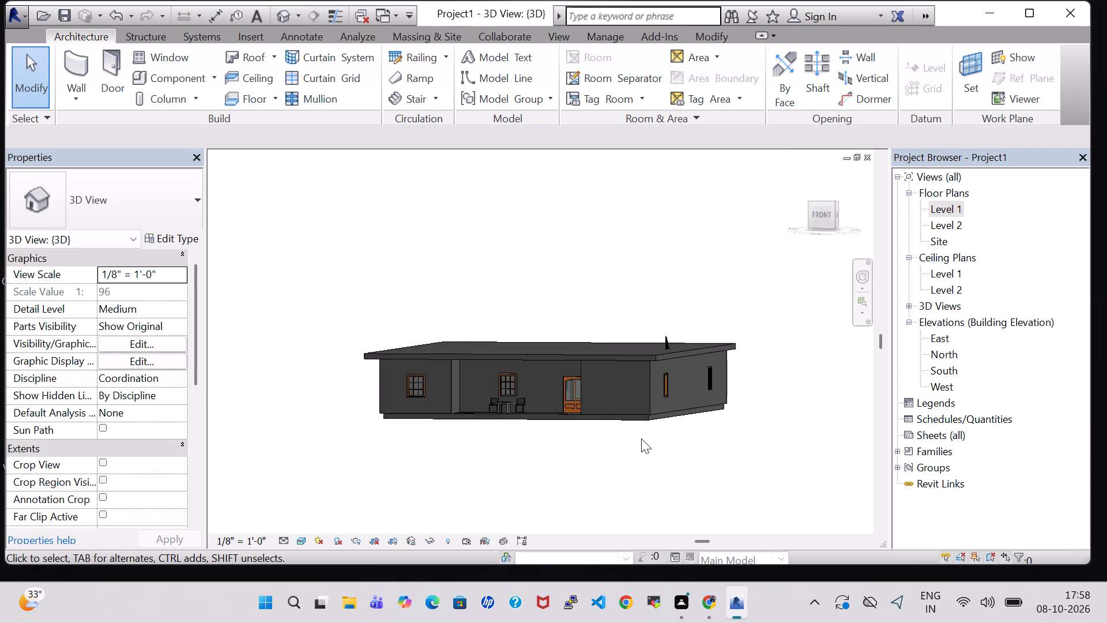
scroll(641, 438, "up", 3)
middle_click_drag(527, 474, 622, 490, "shift")
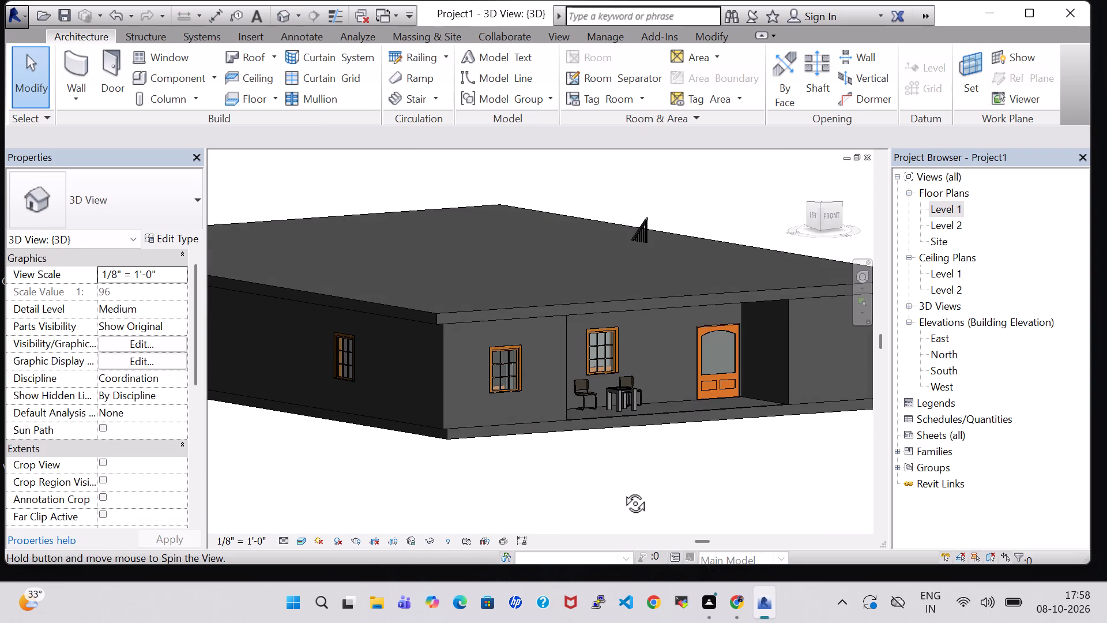
middle_click_drag(622, 490, 540, 342, "shift")
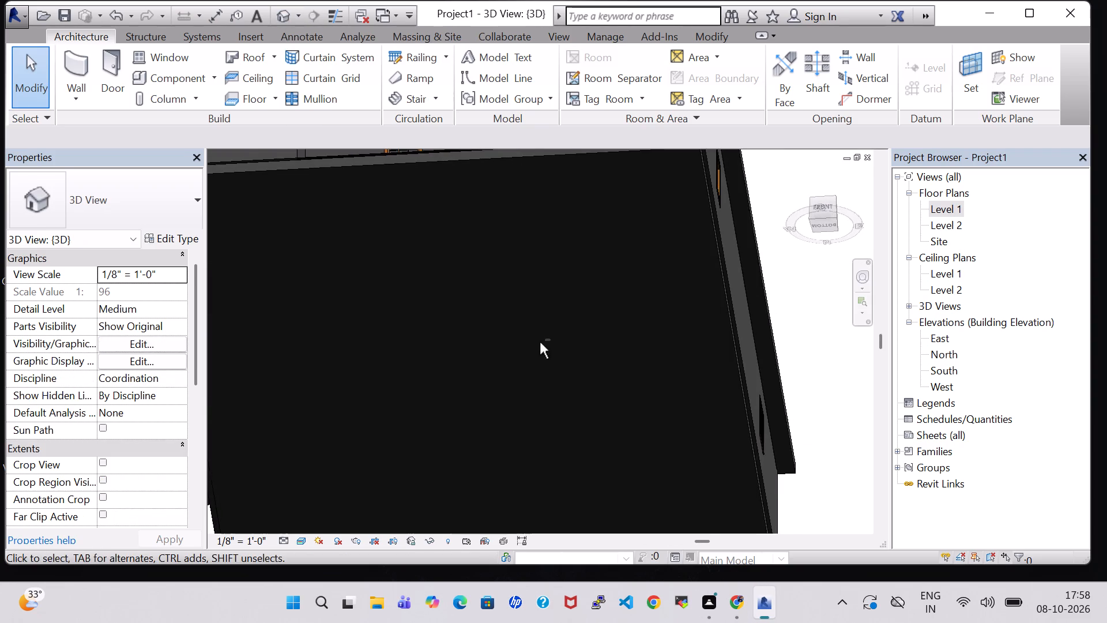
middle_click_drag(540, 342, 553, 458, "shift")
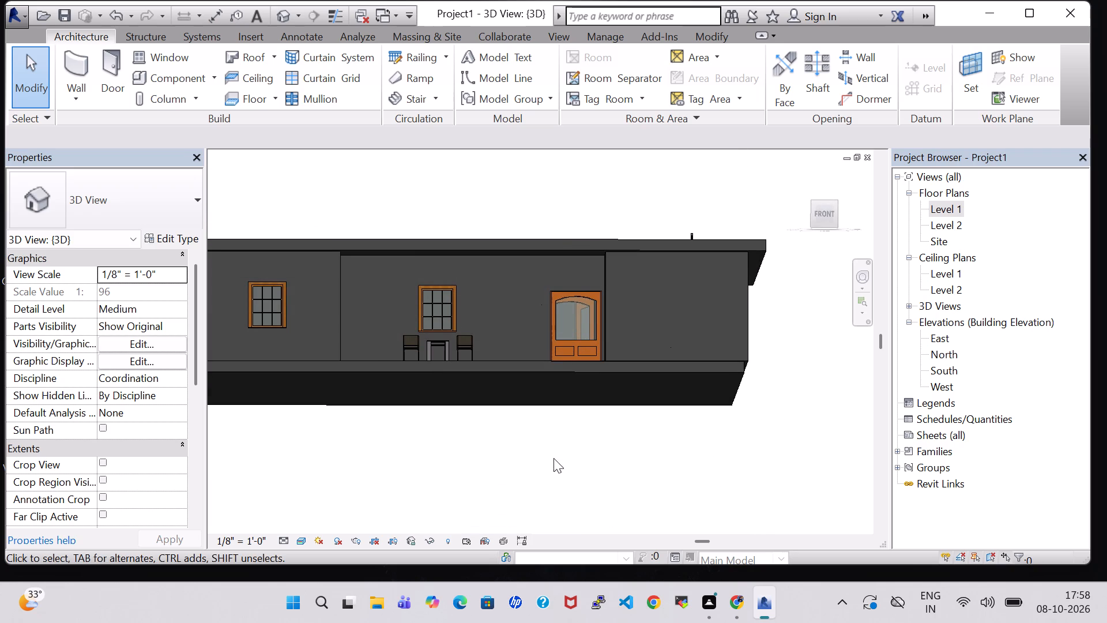
left_click(694, 367)
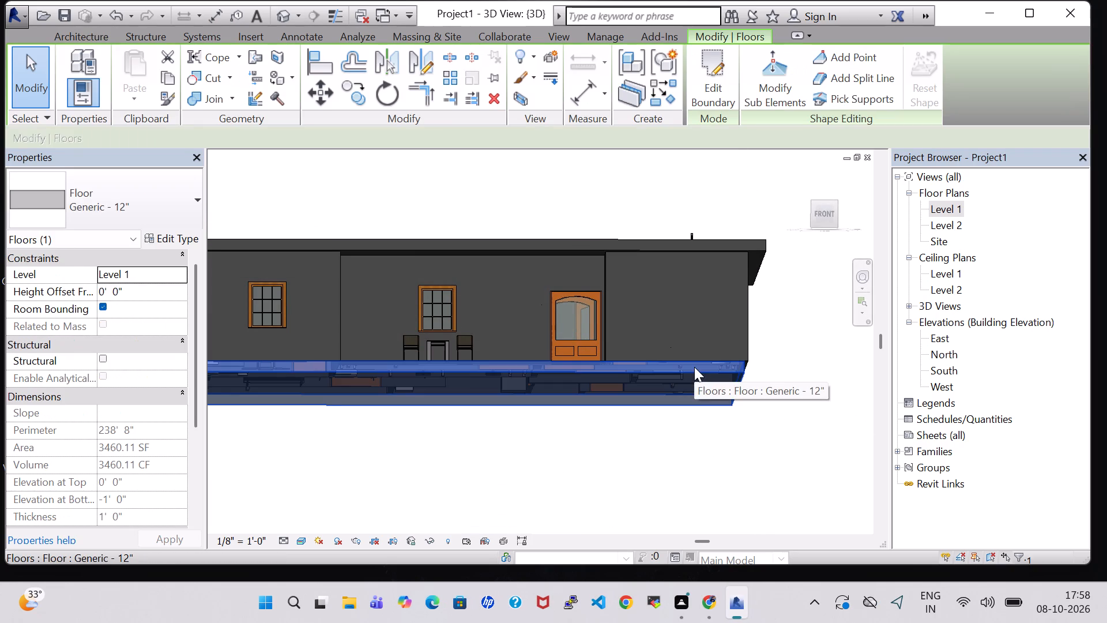
key("Right")
left_click(666, 445)
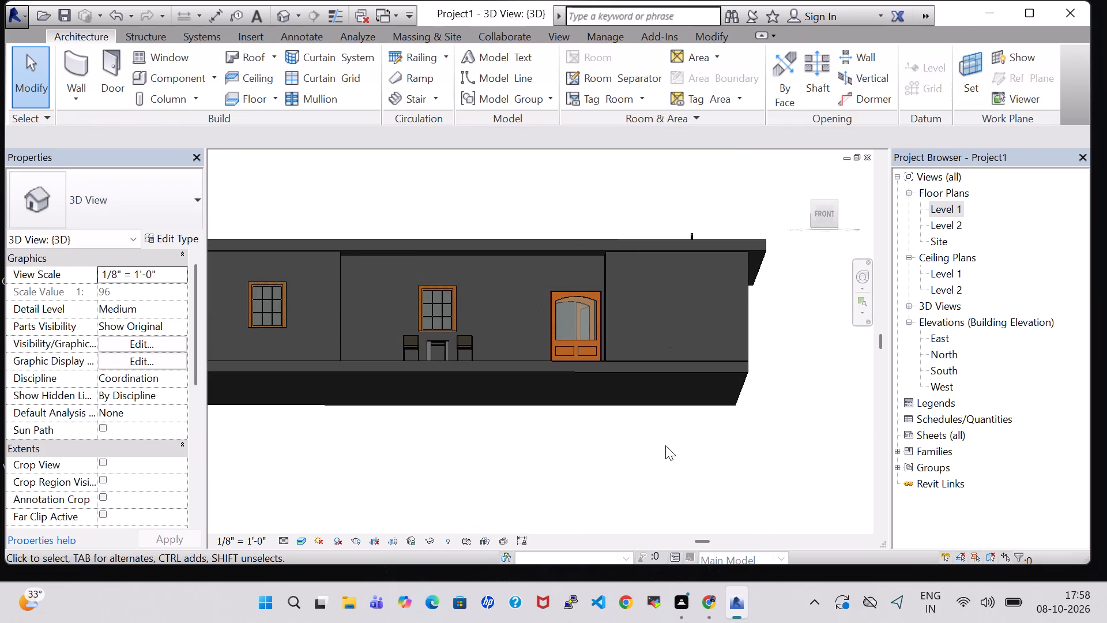
middle_click_drag(665, 445, 789, 498)
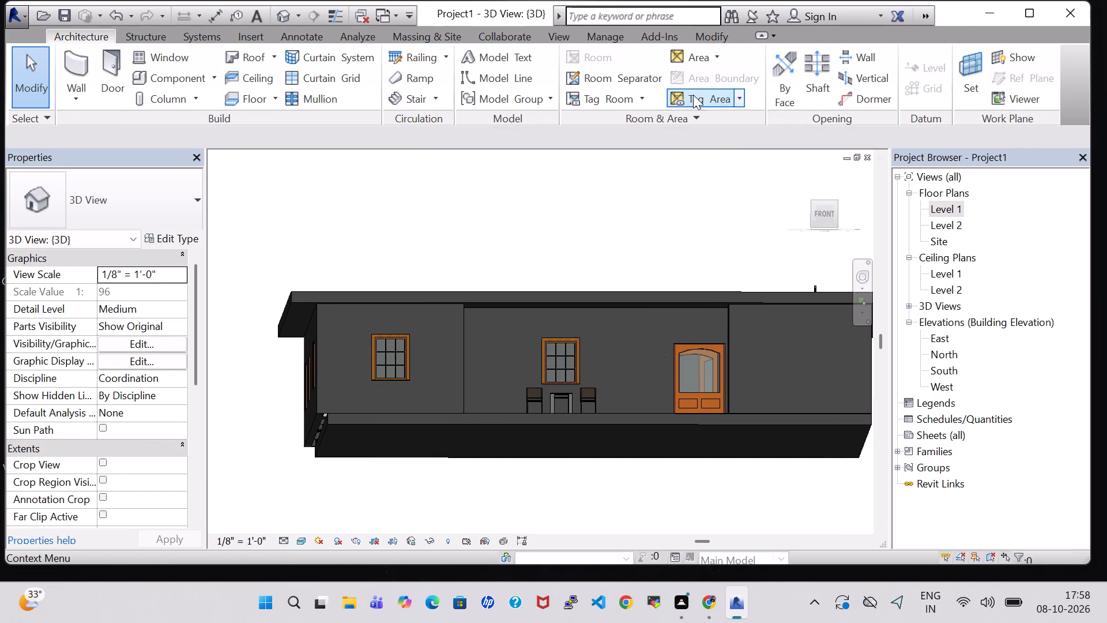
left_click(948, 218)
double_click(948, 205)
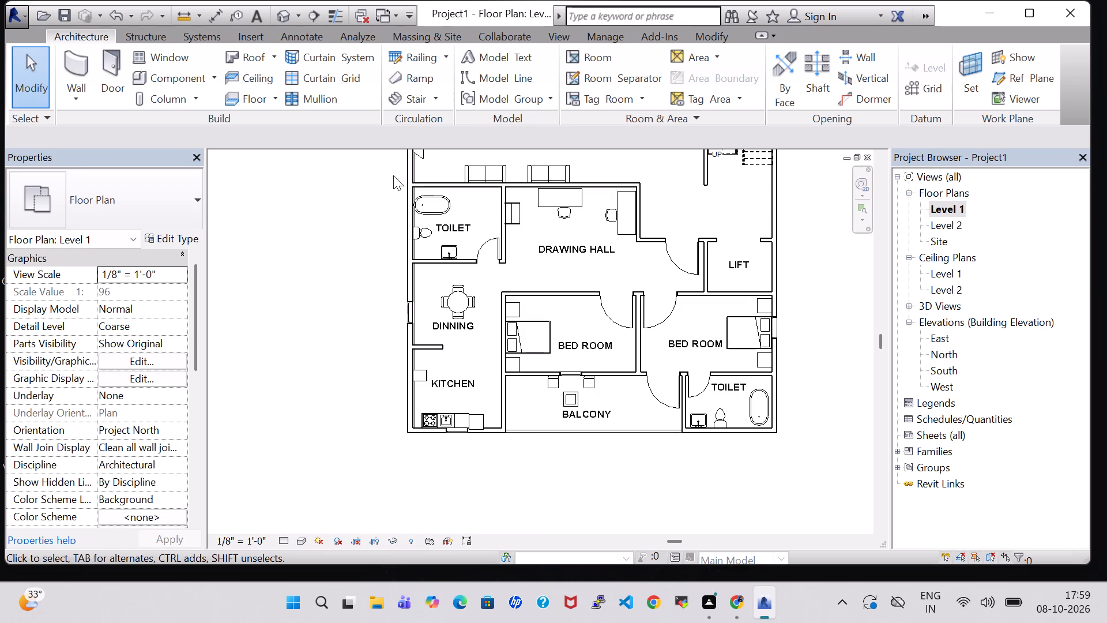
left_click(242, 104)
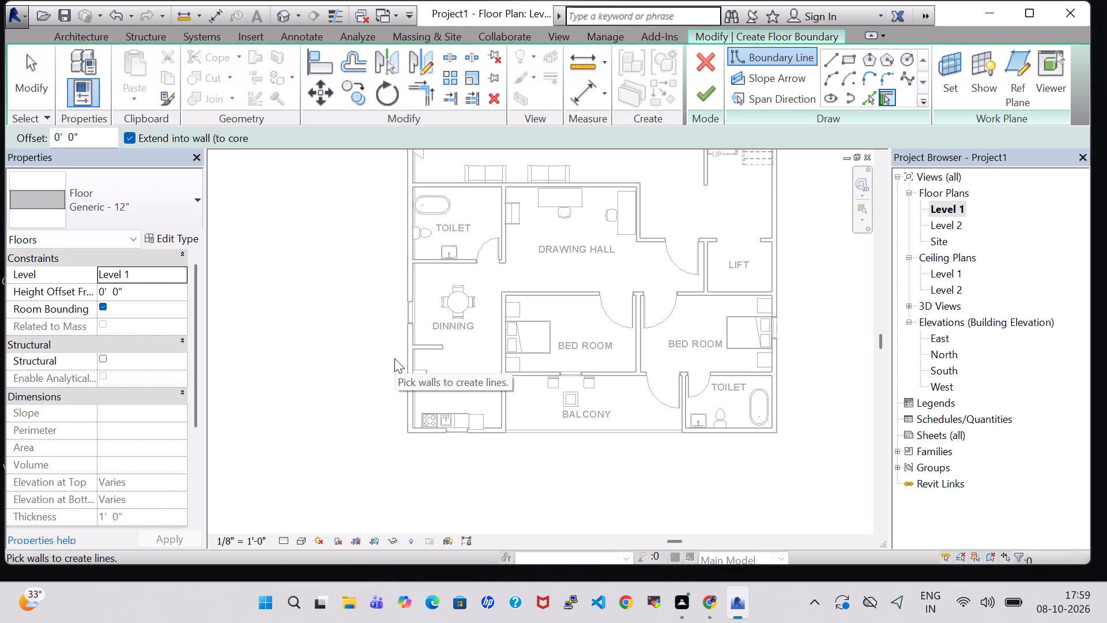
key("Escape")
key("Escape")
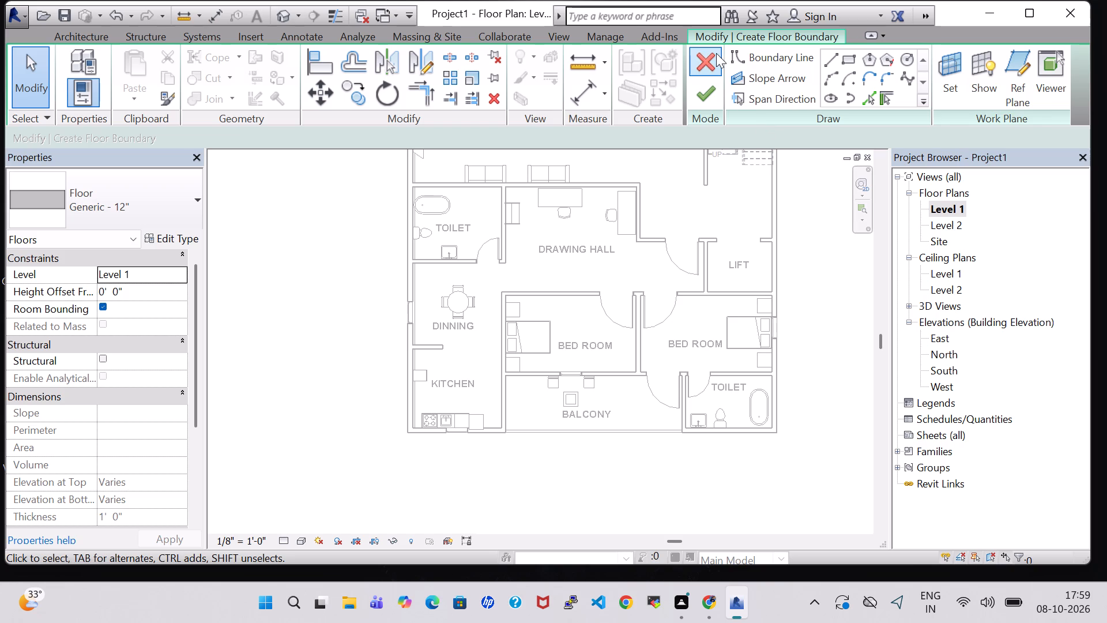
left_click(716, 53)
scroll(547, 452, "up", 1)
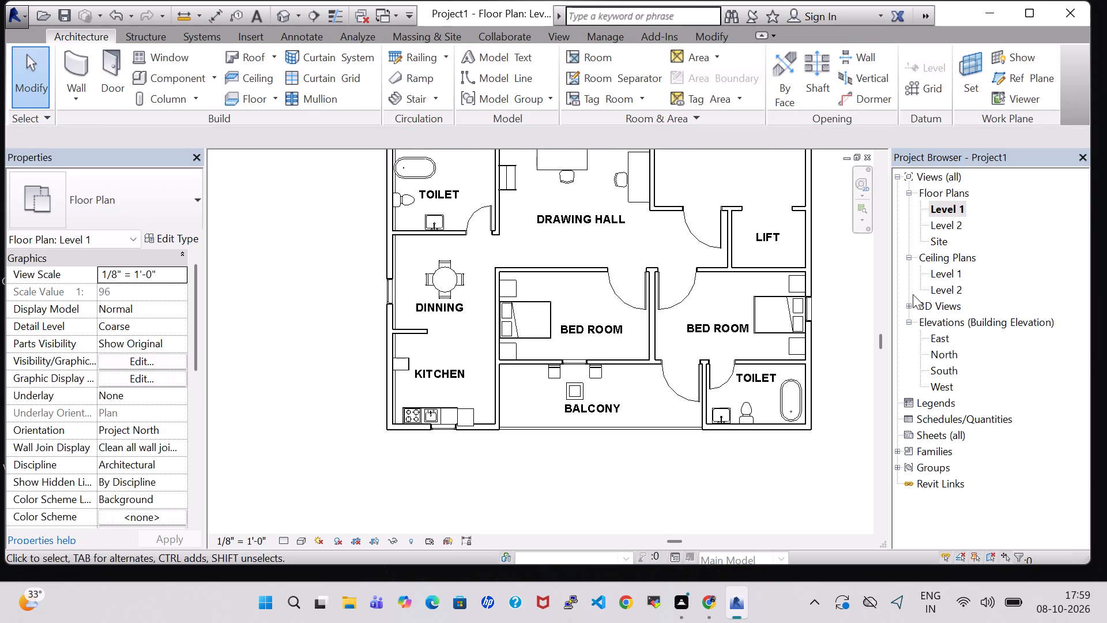
Edit the floor slab's boundary in the 3D view, moving its kitchen-side edge outward to the exterior wall's outer face.
left_click(281, 11)
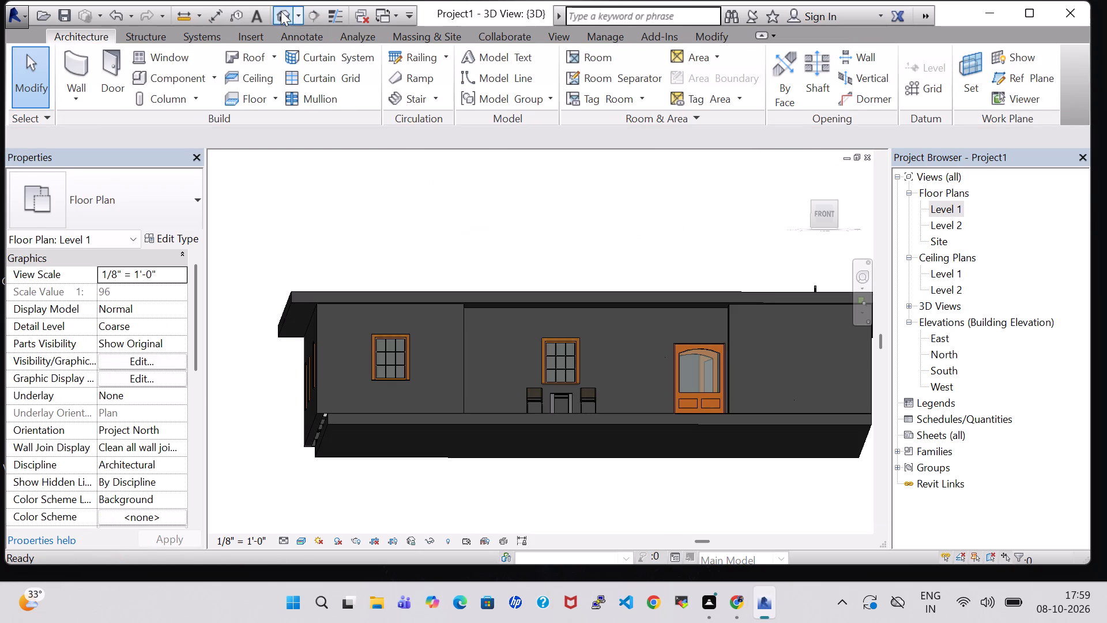
scroll(371, 435, "up", 5)
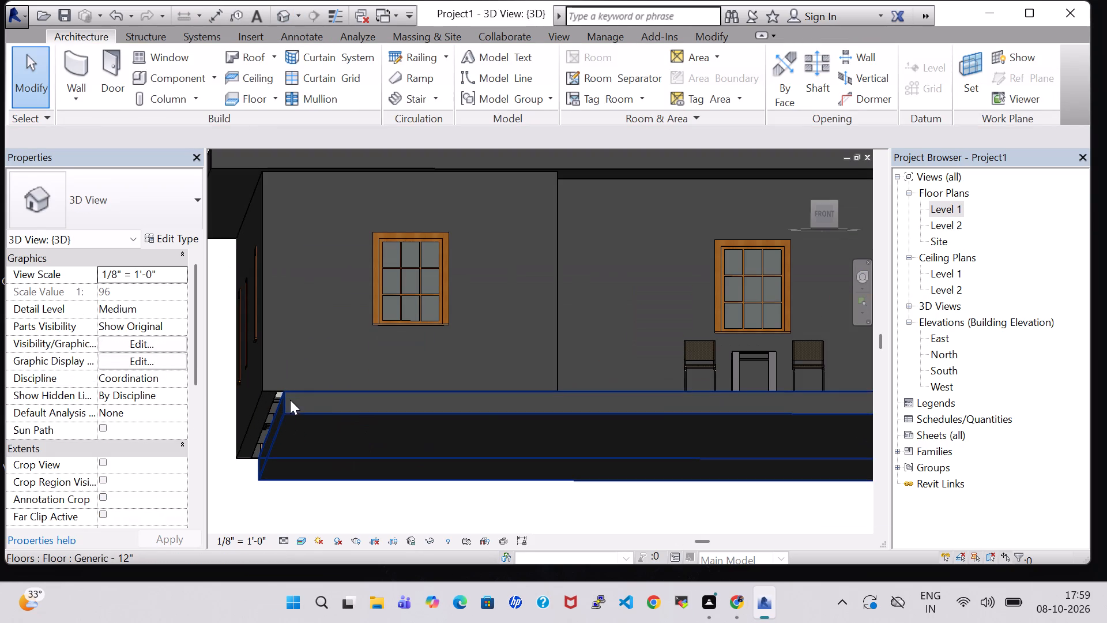
left_click(282, 415)
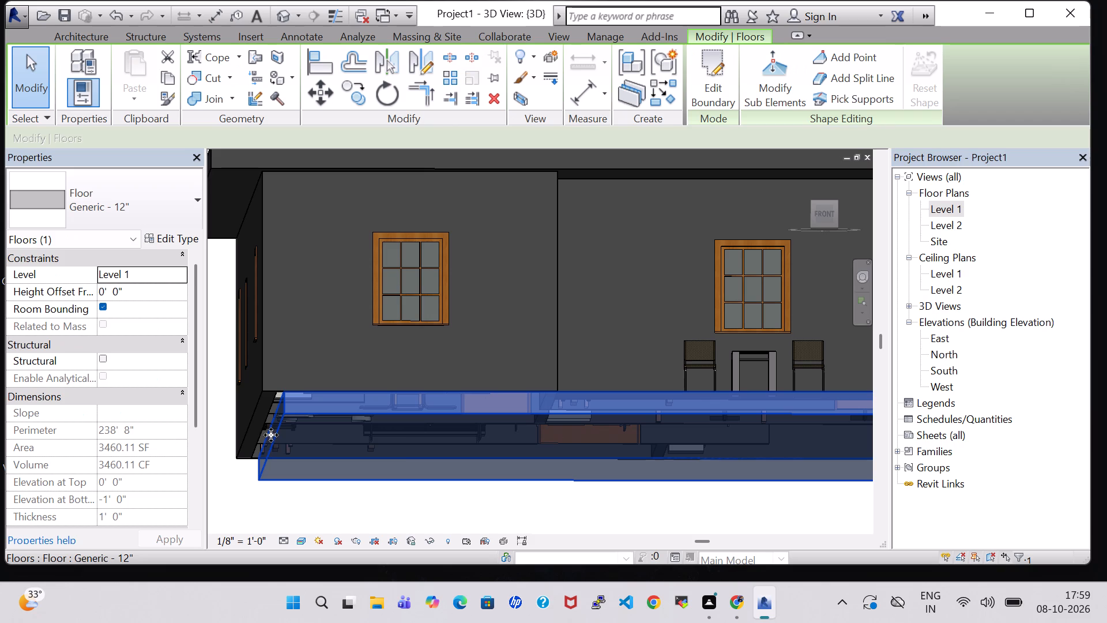
double_click(303, 397)
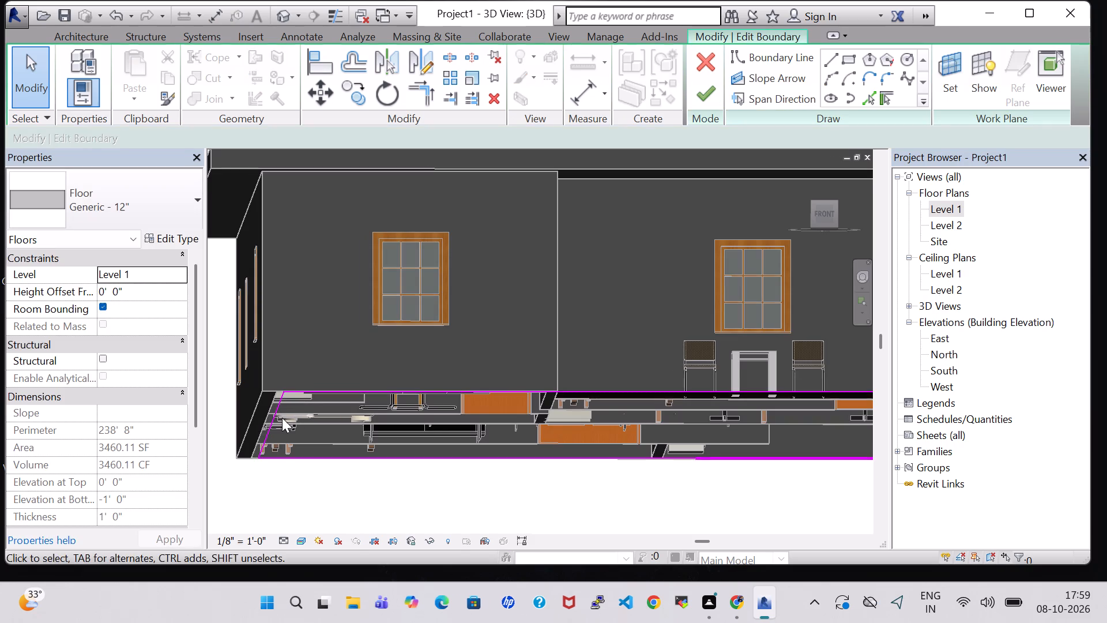
left_click_drag(272, 422, 255, 423)
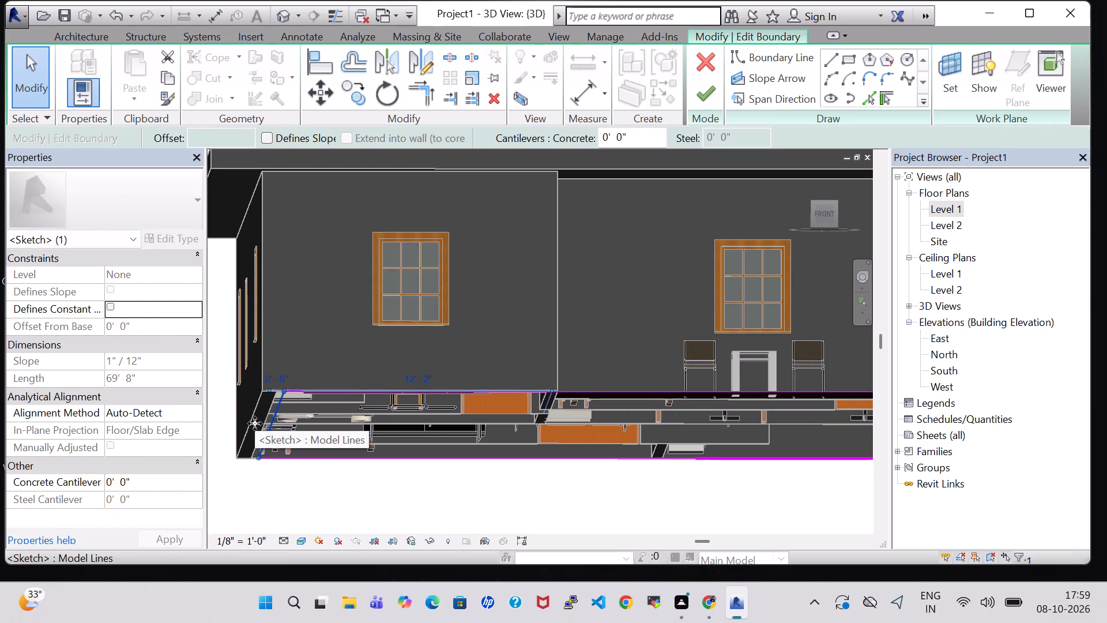
left_click_drag(255, 423, 248, 425)
left_click(357, 483)
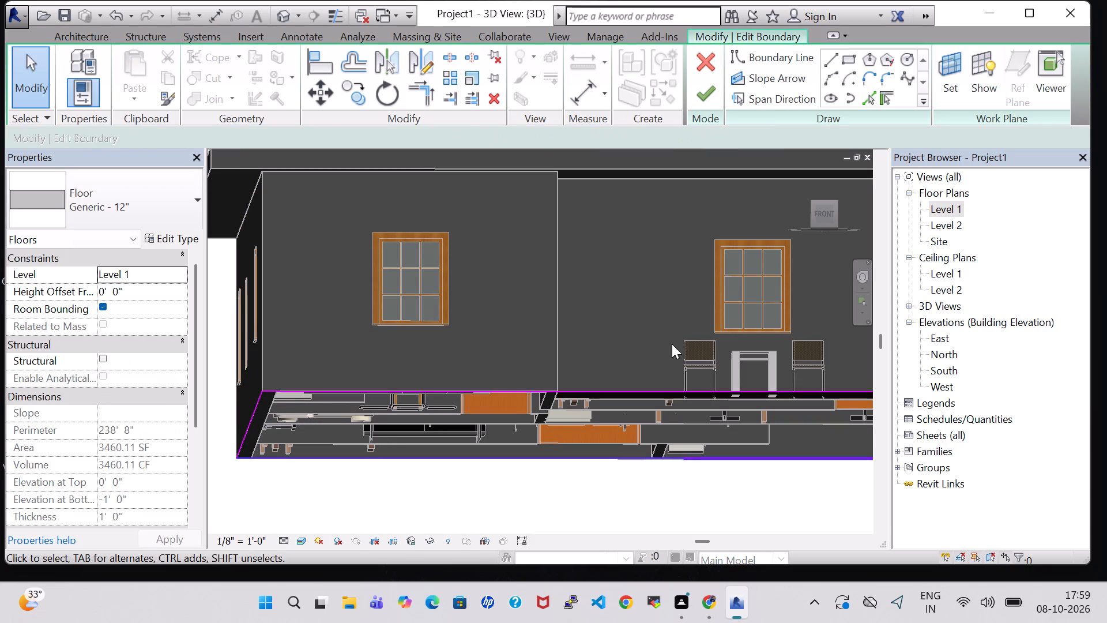
left_click(709, 98)
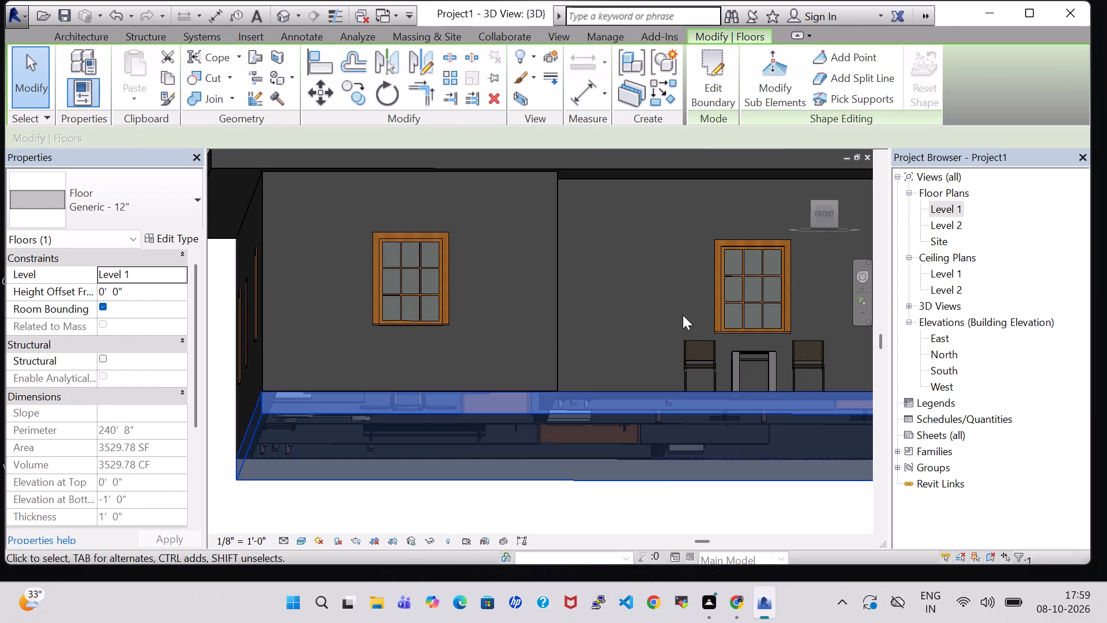
left_click(660, 517)
Check the floor slab's edges around the building in the 3D view and review the Level 1 floor plan.
scroll(660, 517, "down", 2)
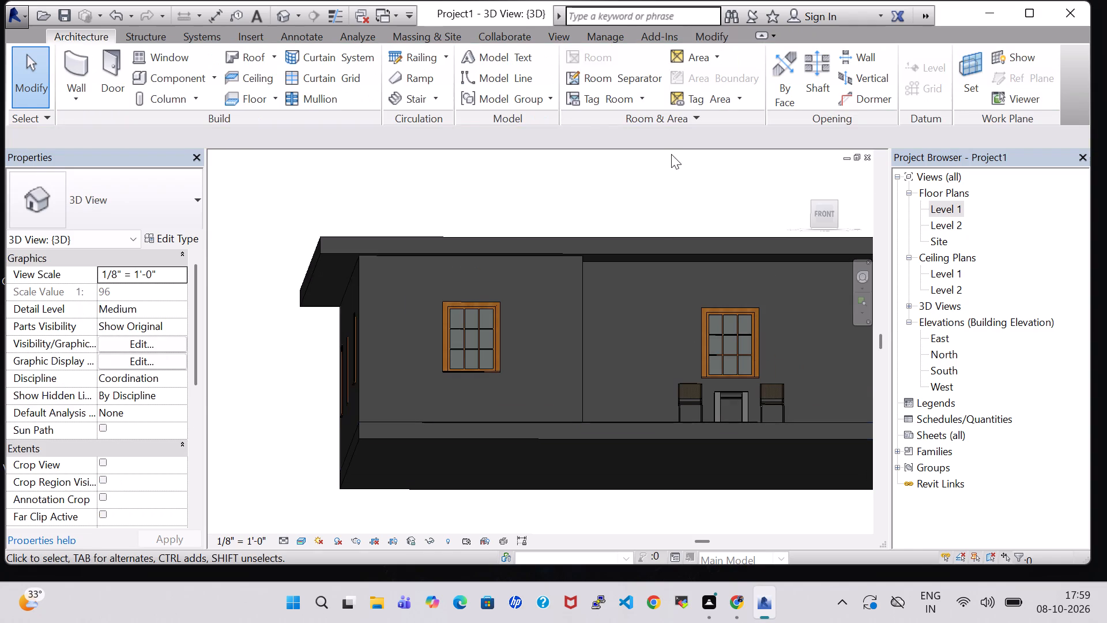
middle_click_drag(718, 203, 670, 234, "shift")
middle_click(737, 179, "shift")
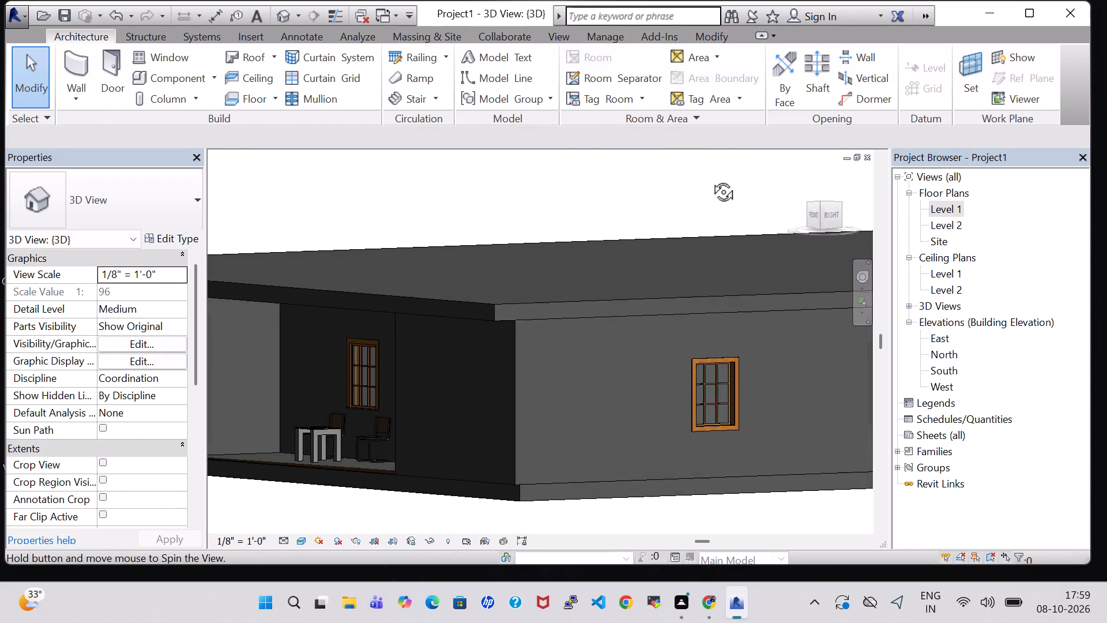
double_click(952, 204)
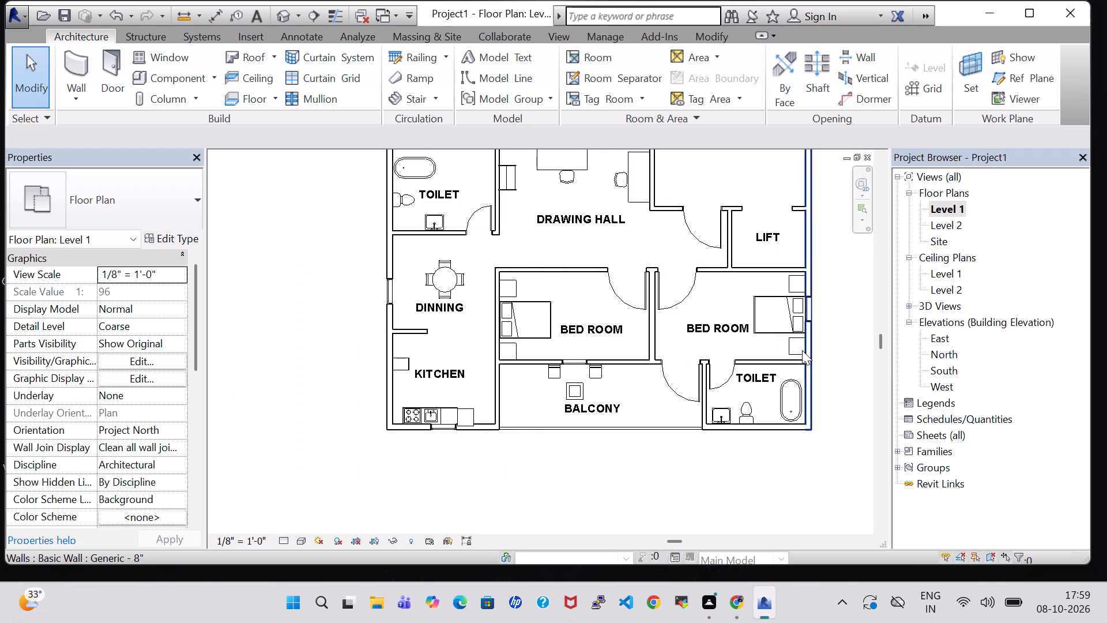
scroll(802, 350, "down", 1)
middle_click_drag(821, 331, 683, 400)
scroll(821, 331, "down", 1)
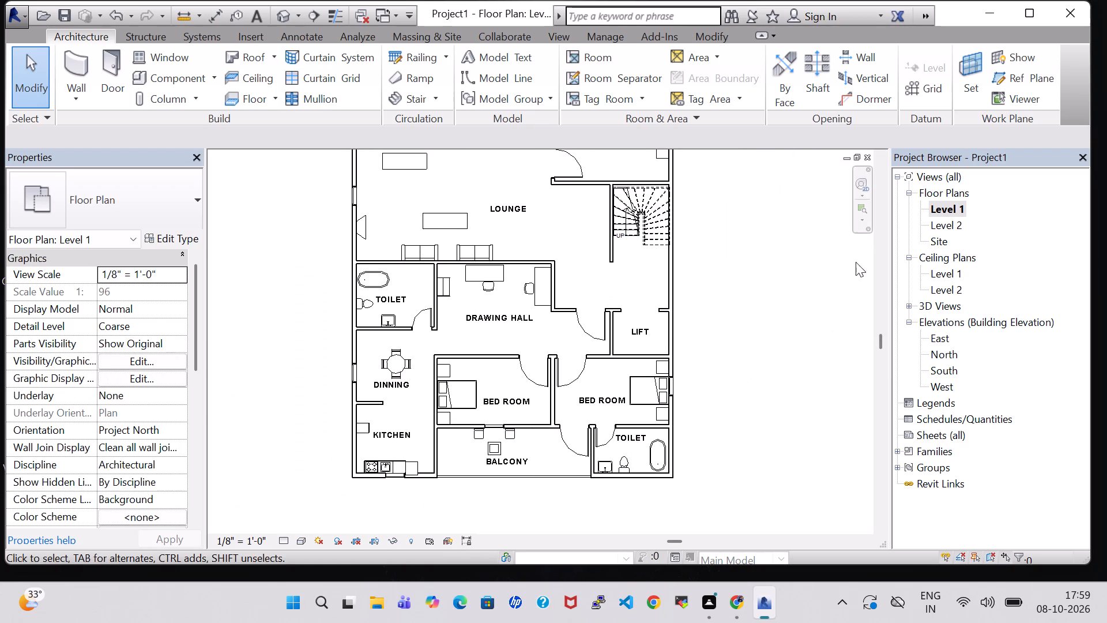
Delete the Generic - 12" roof from the building in the 3D view.
left_click(284, 10)
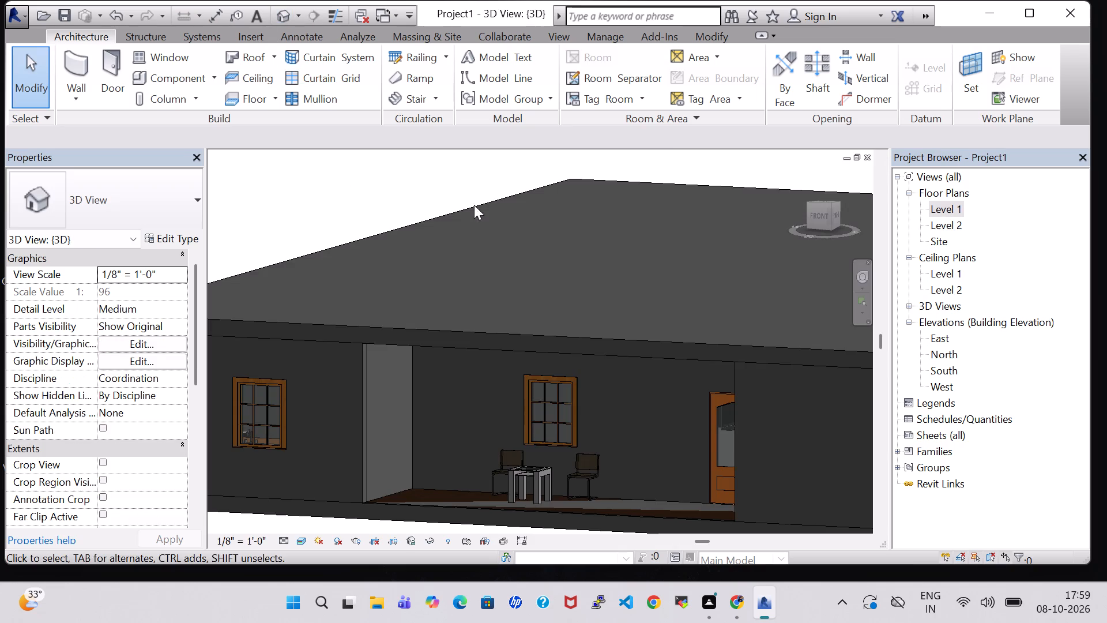
left_click(550, 353)
key("Delete")
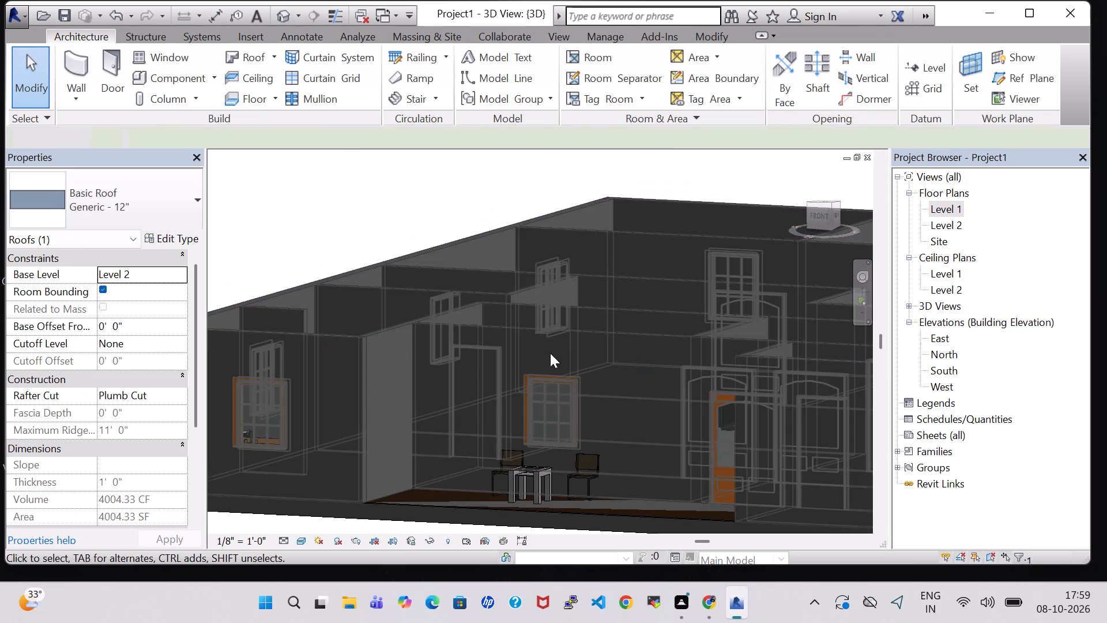
left_click(361, 207)
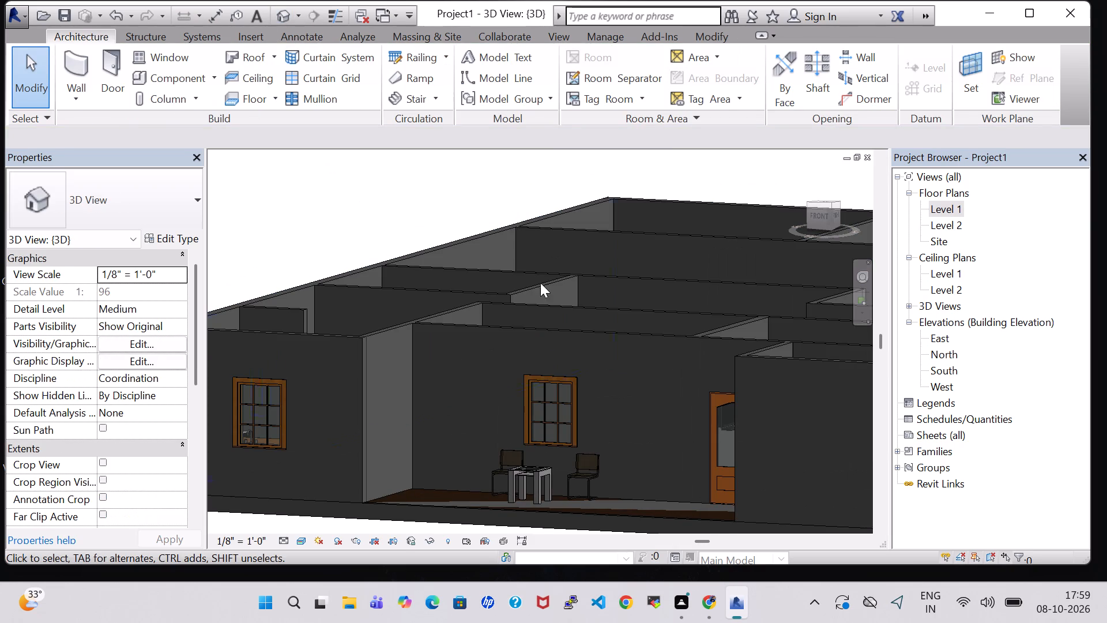
Examine the building's interior partitions, stair, balcony and floor slab from several angles in the 3D view.
scroll(543, 284, "down", 1)
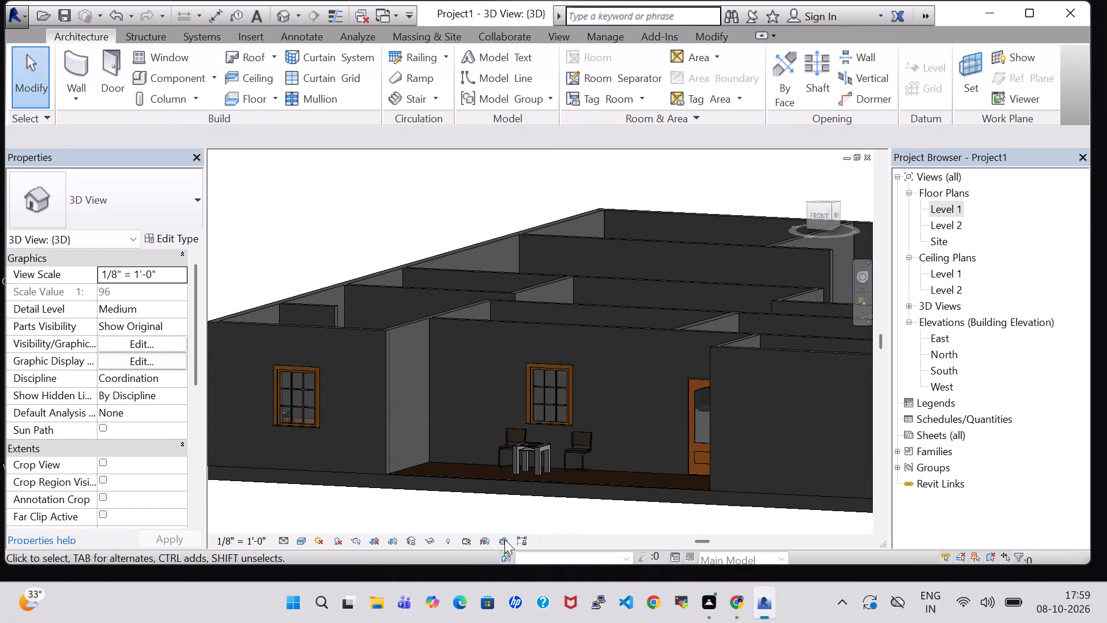
scroll(559, 511, "down", 1, "shift")
middle_click_drag(559, 511, 622, 512, "shift")
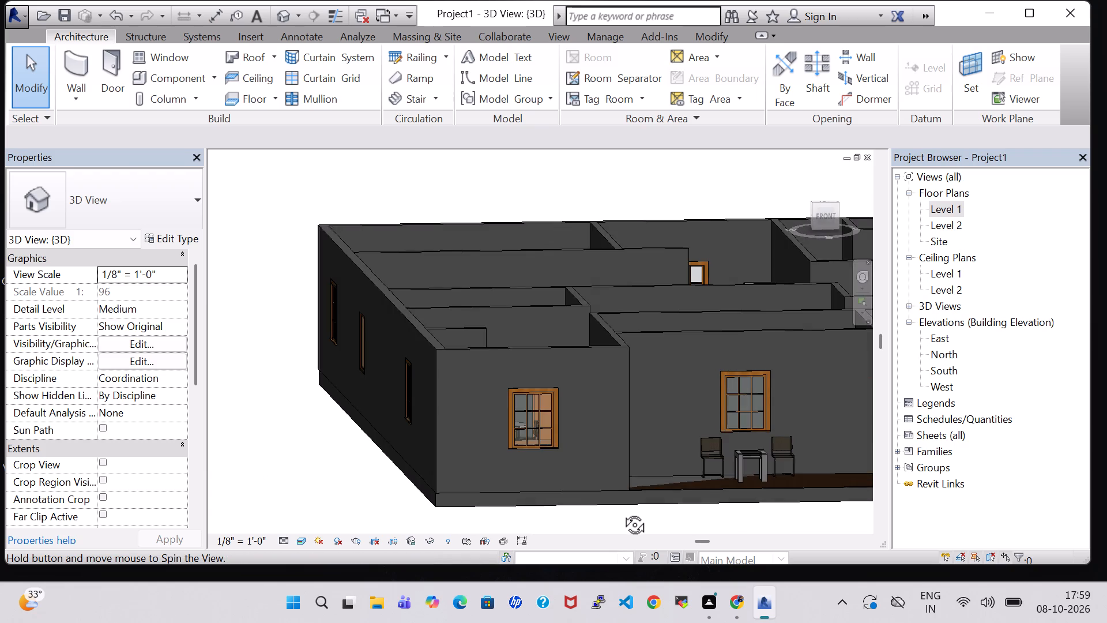
middle_click_drag(622, 512, 598, 506, "shift")
middle_click(699, 548)
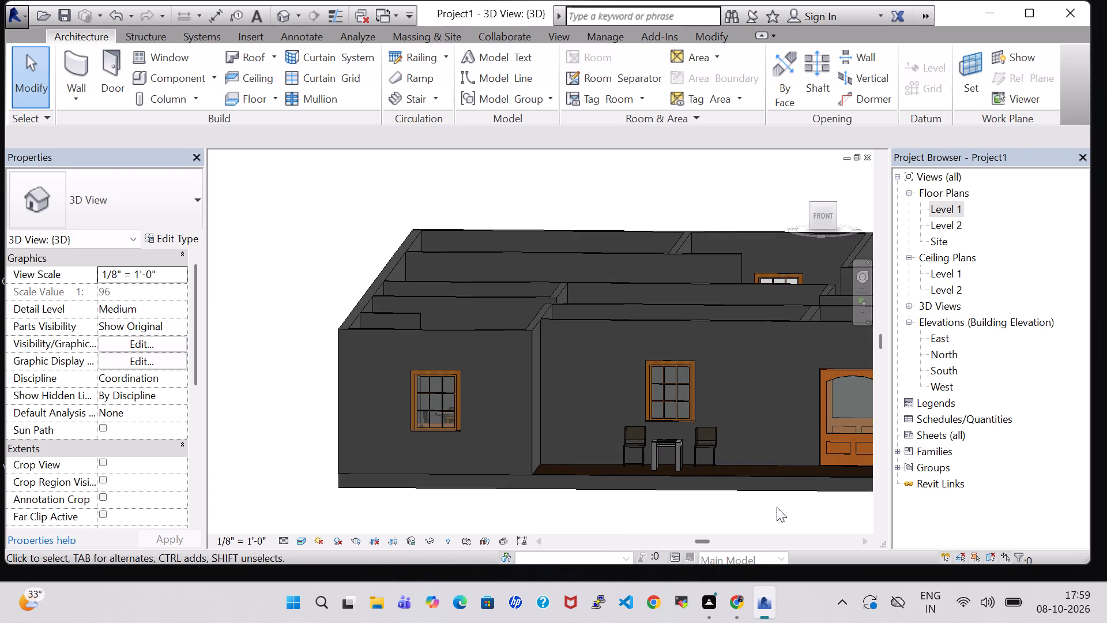
middle_click_drag(777, 507, 495, 502)
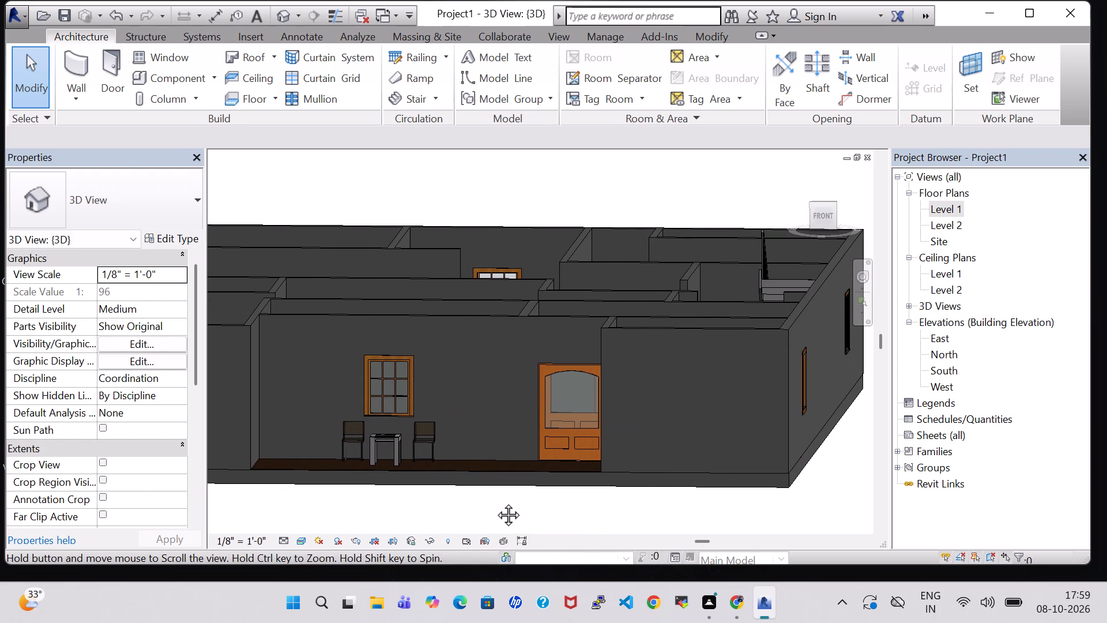
middle_click_drag(495, 502, 515, 502)
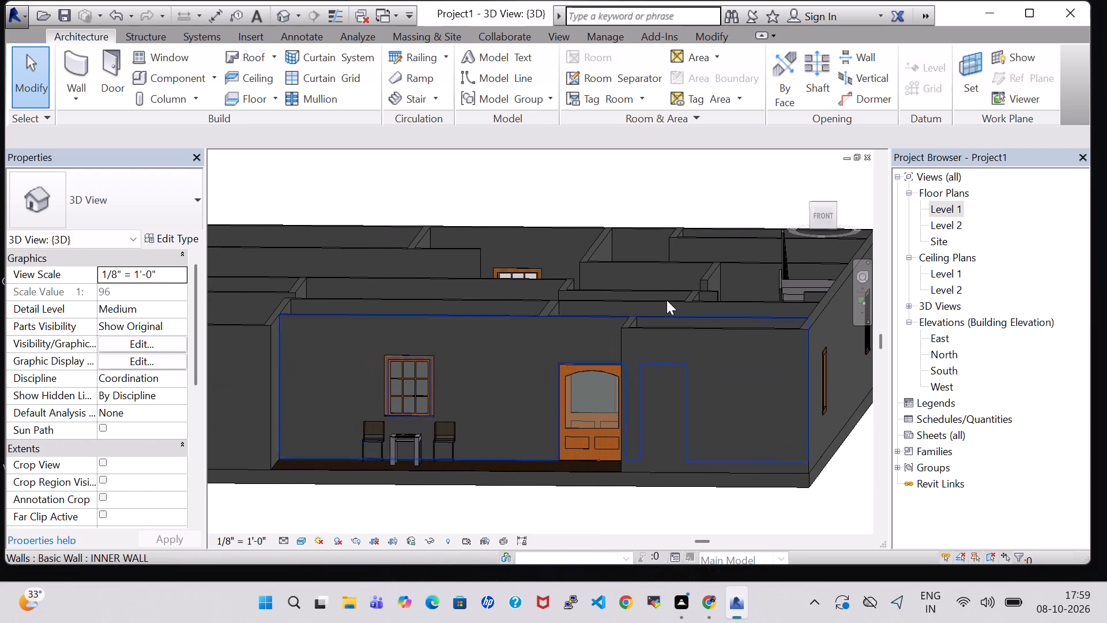
scroll(667, 299, "down", 2)
middle_click_drag(555, 475, 568, 486, "shift")
middle_click_drag(626, 188, 616, 245, "shift")
scroll(626, 188, "down", 1, "shift")
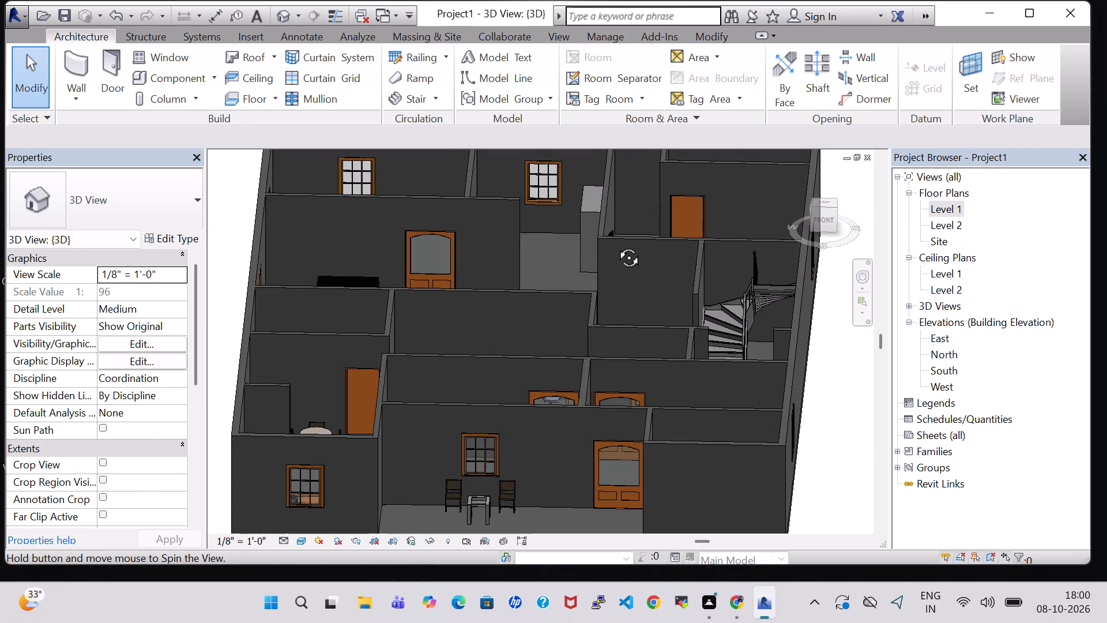
middle_click_drag(616, 245, 616, 226, "shift")
scroll(616, 226, "down", 2)
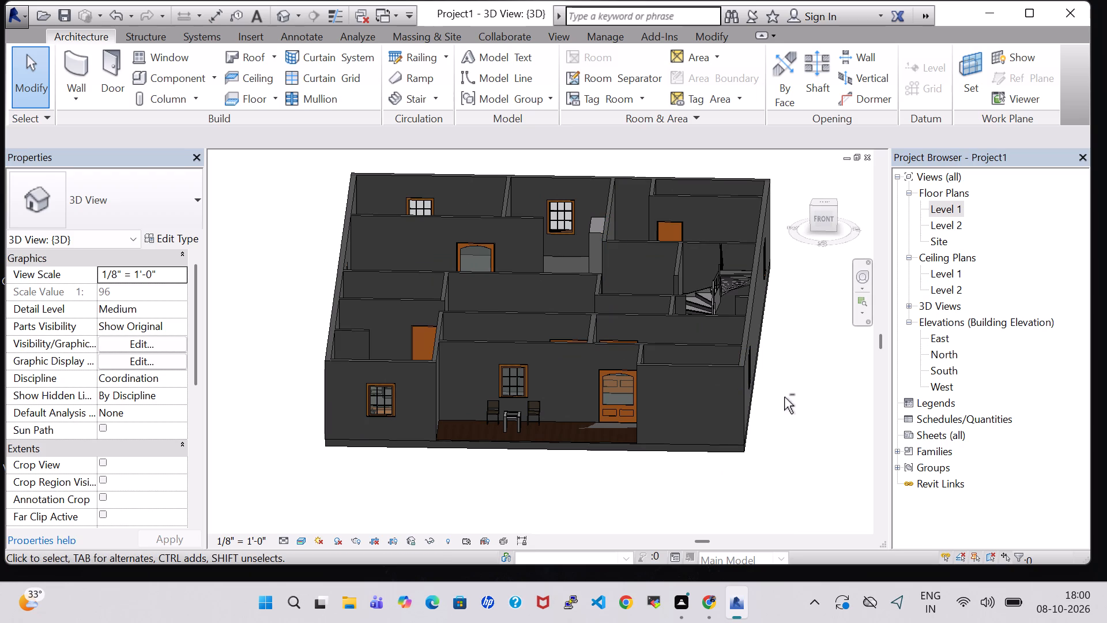
middle_click_drag(784, 397, 784, 369, "shift")
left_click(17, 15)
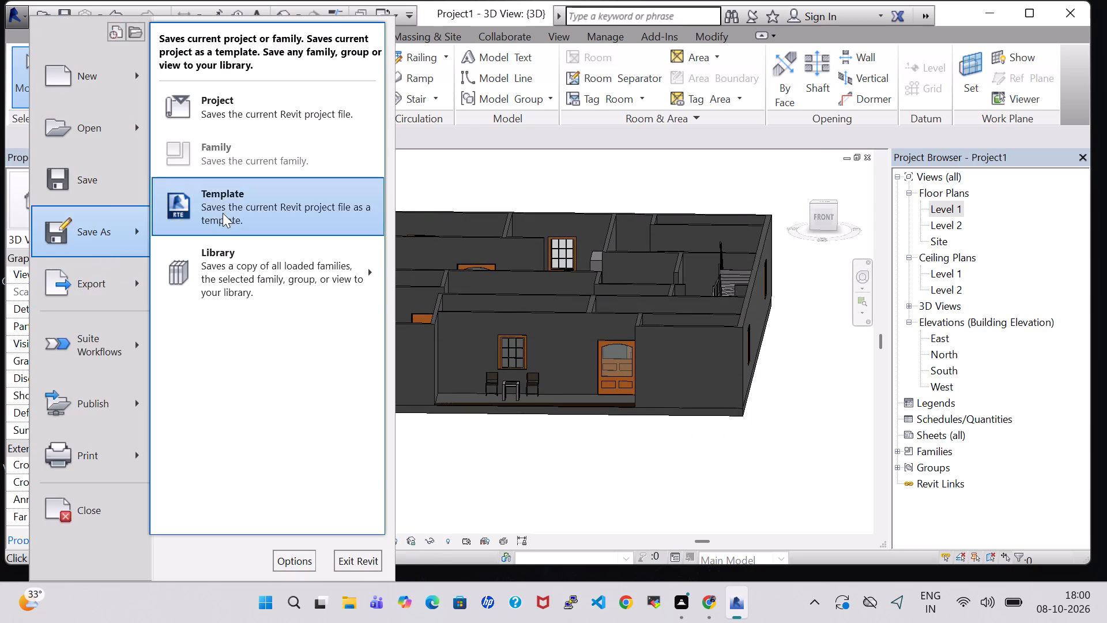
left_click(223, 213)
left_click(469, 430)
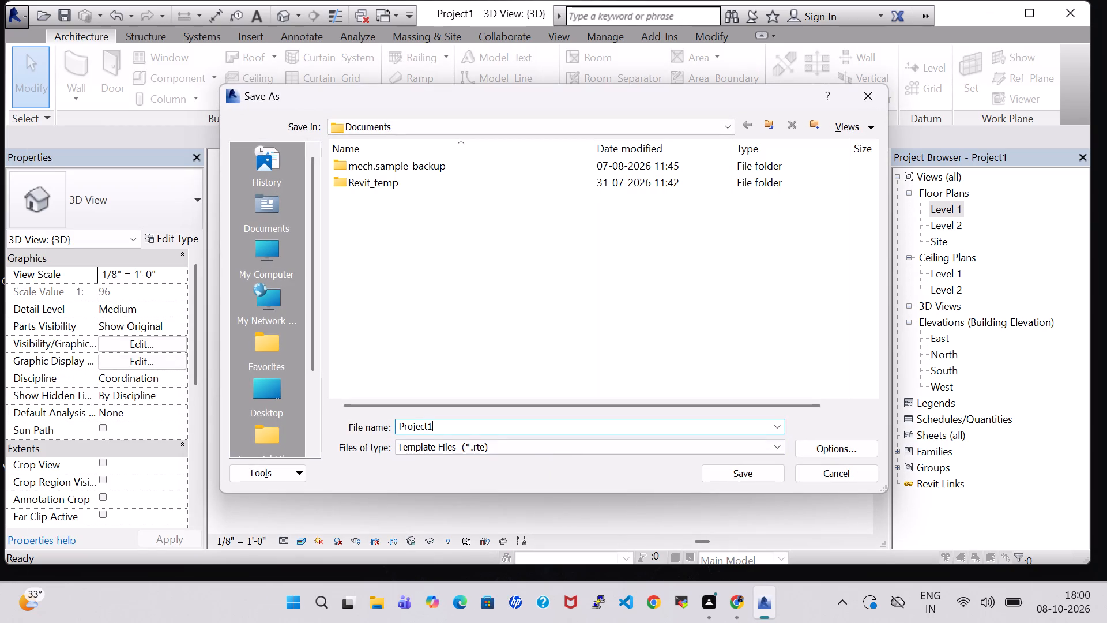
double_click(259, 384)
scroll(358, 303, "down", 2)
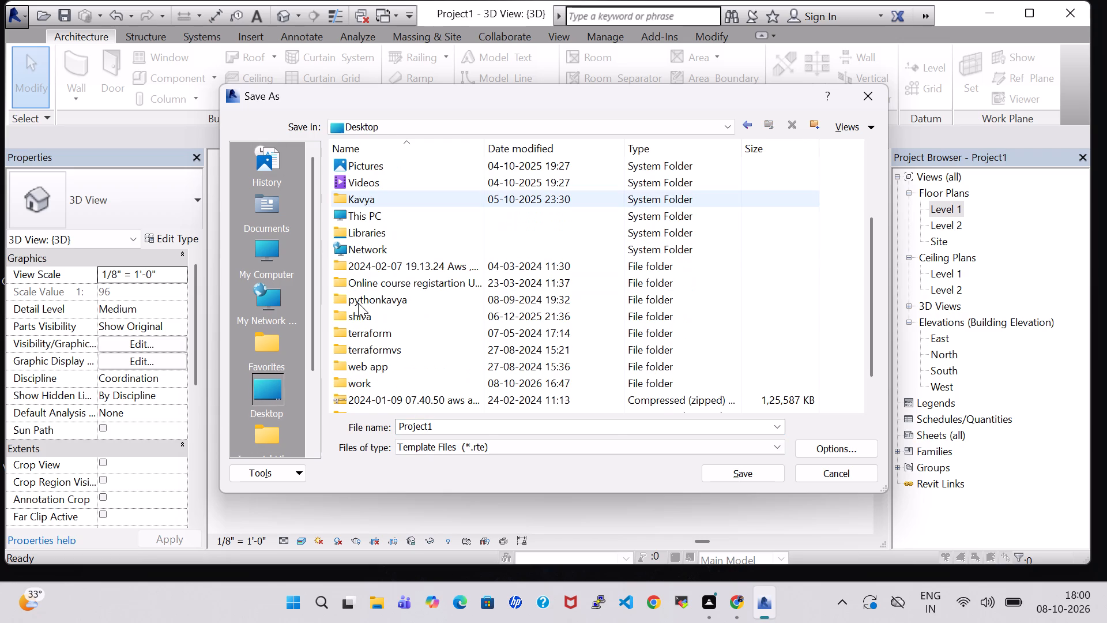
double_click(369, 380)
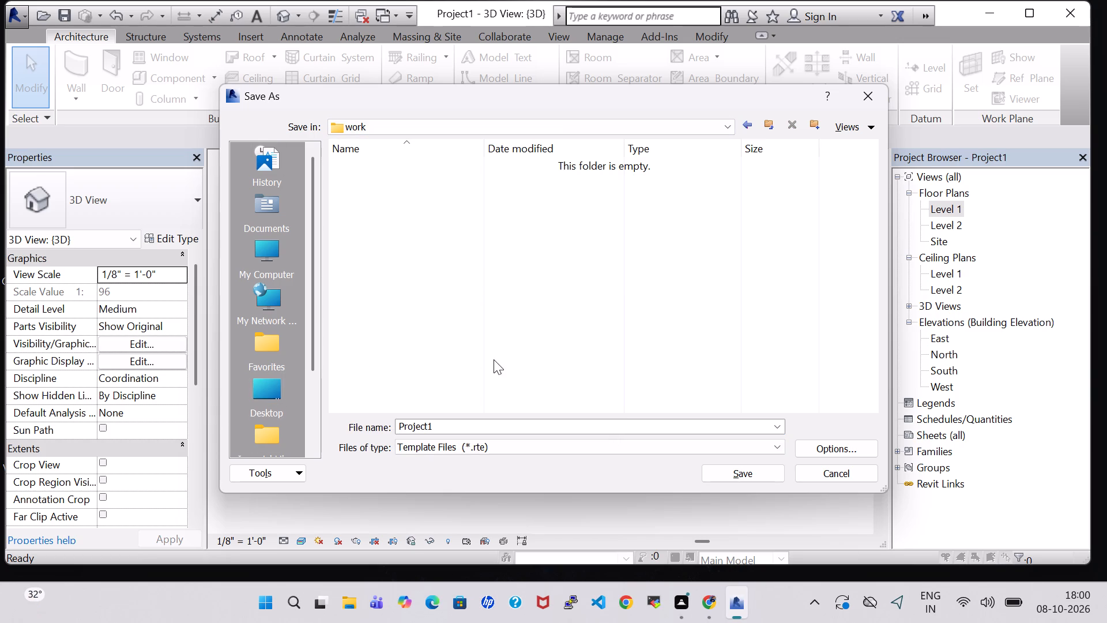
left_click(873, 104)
Save the project as a Revit project file named Project19 in the work folder on the Desktop.
left_click(8, 26)
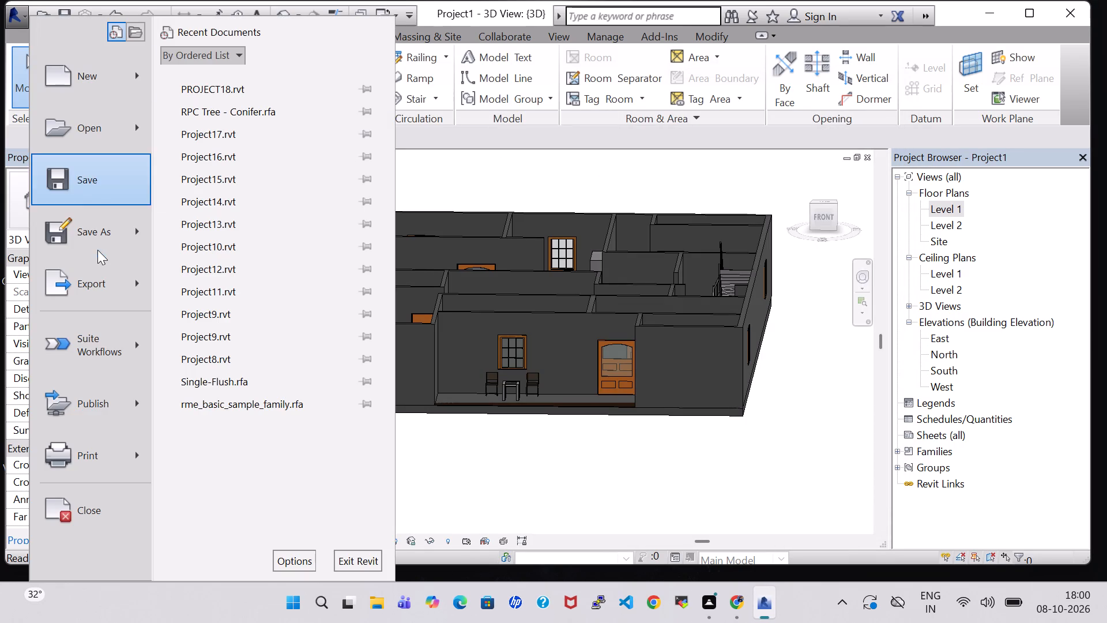
left_click(250, 108)
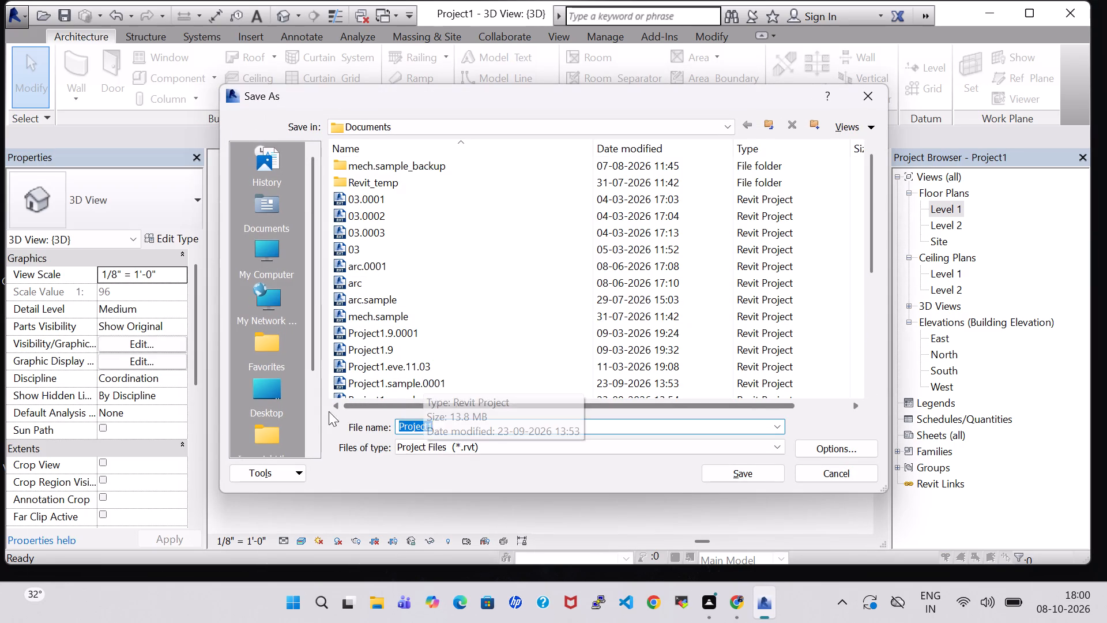
double_click(284, 403)
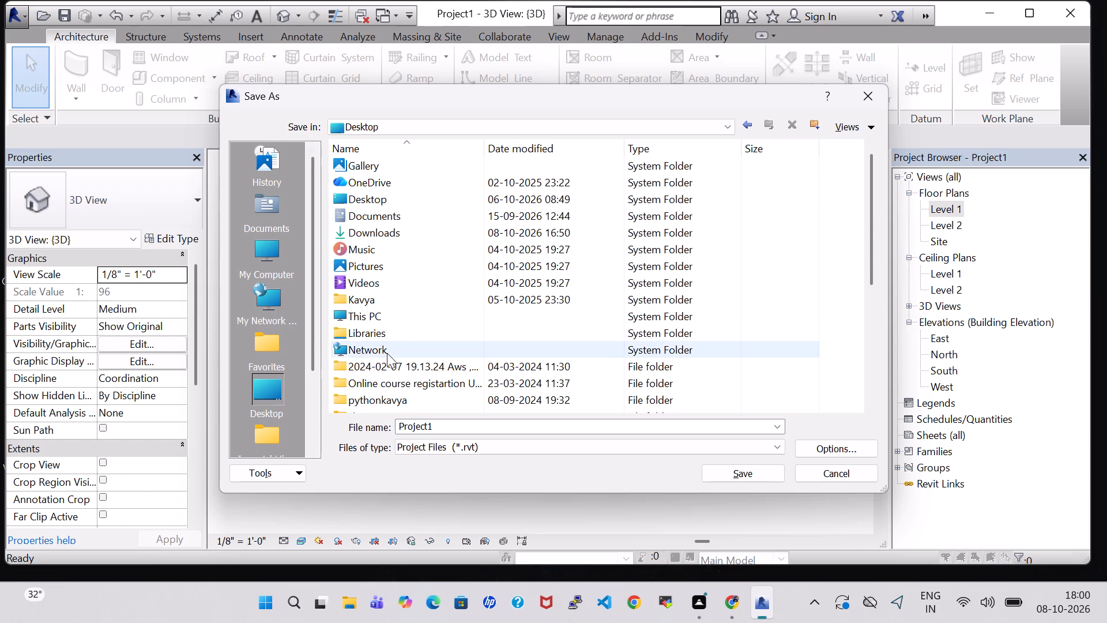
scroll(387, 353, "down", 3)
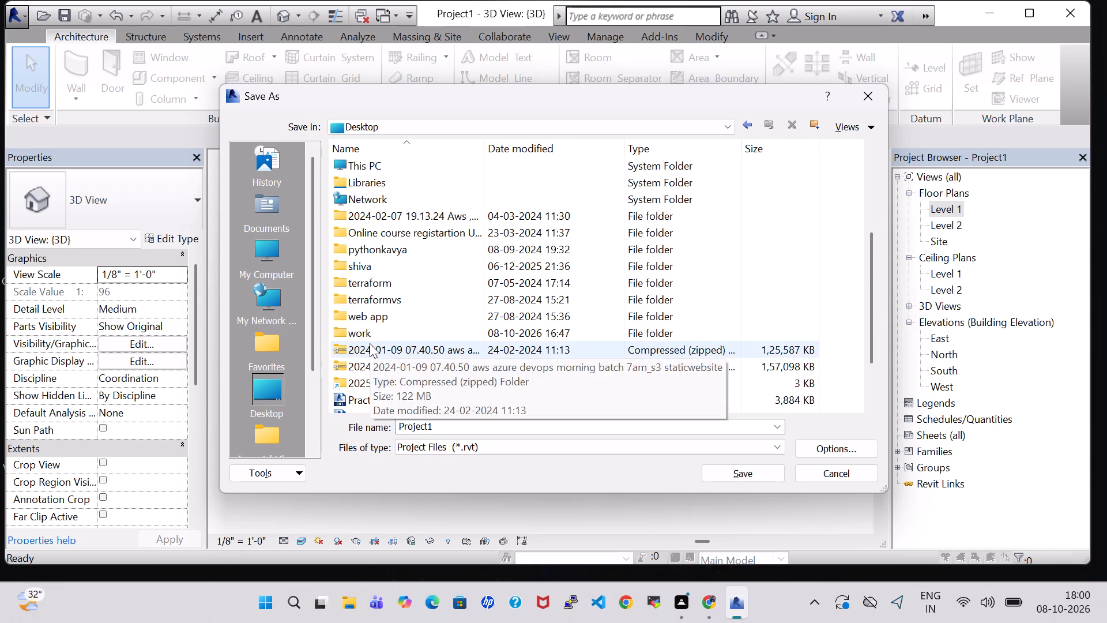
double_click(370, 331)
scroll(509, 373, "down", 10)
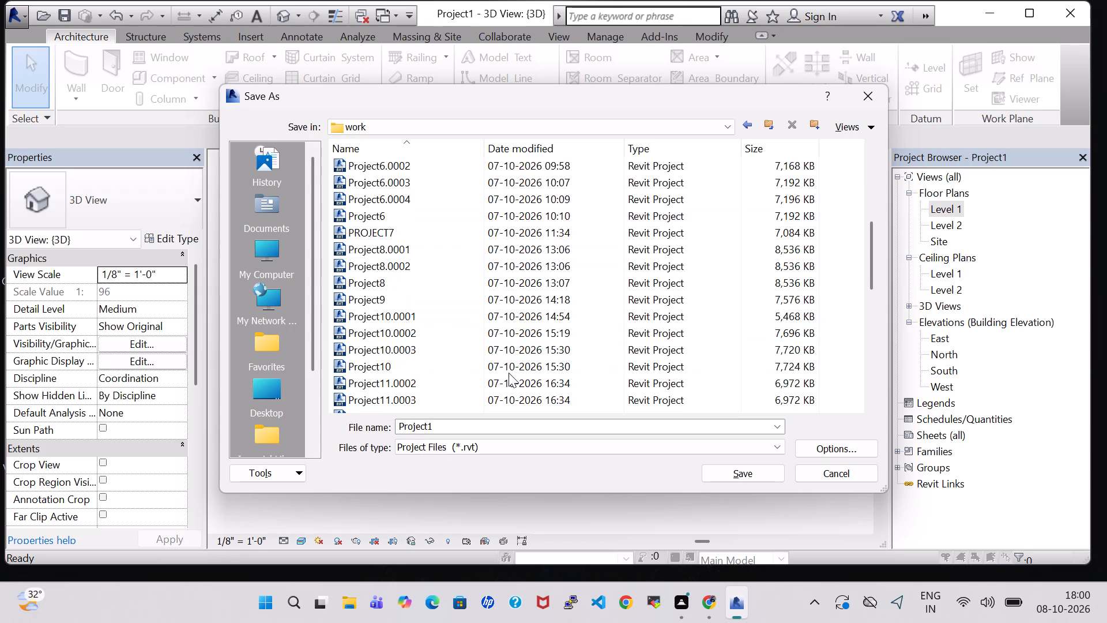
scroll(509, 373, "down", 11)
double_click(470, 430)
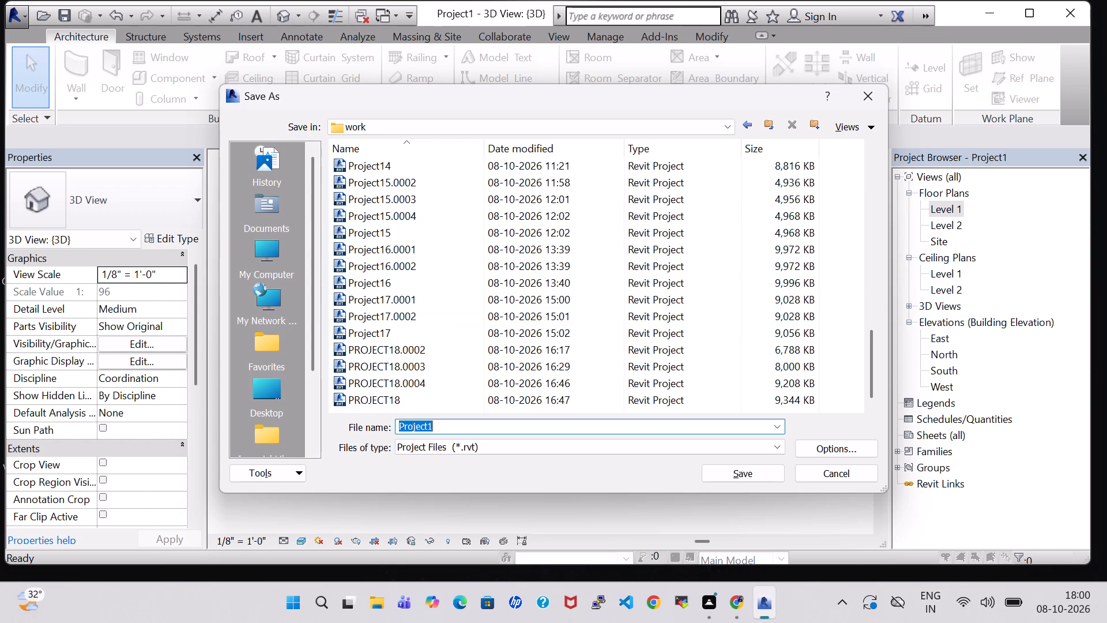
left_click(470, 430)
key("9")
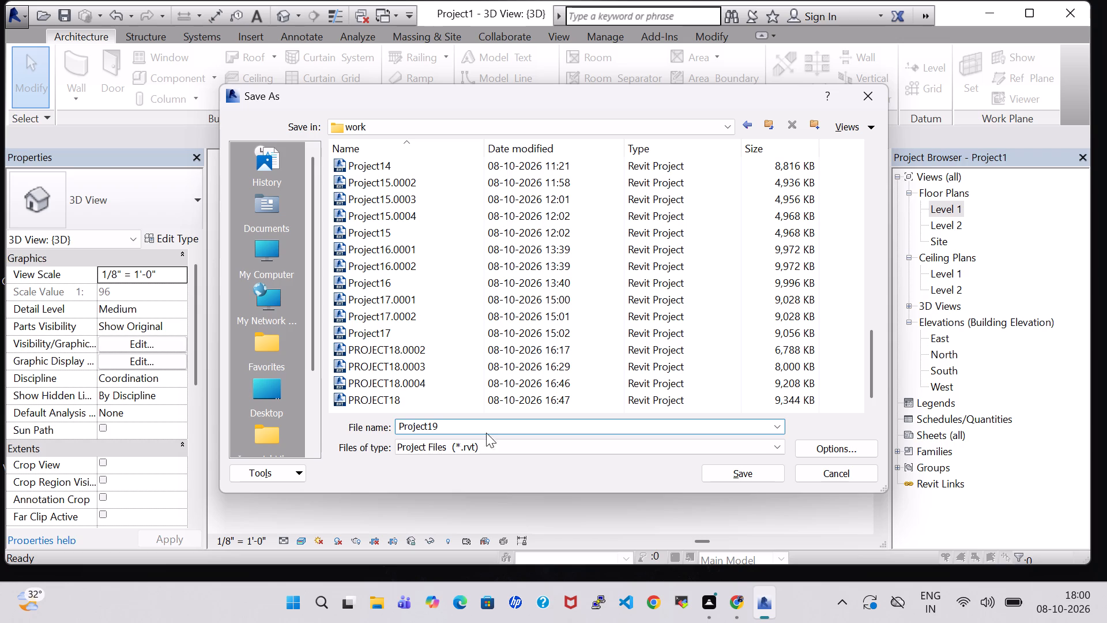
left_click(728, 473)
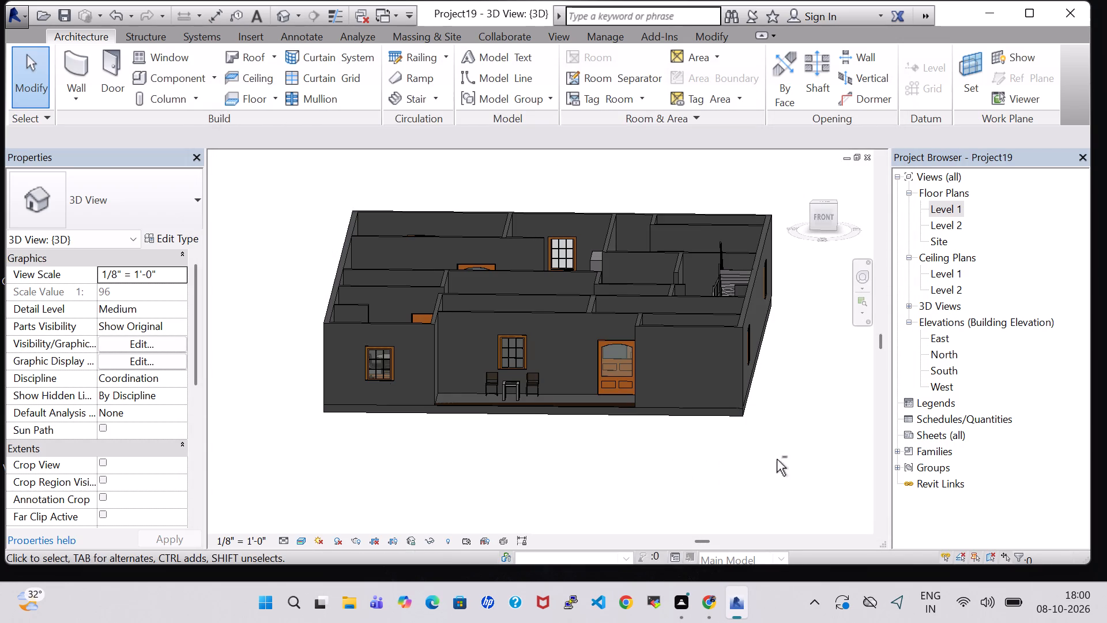
Save the Project19 project file again with the building shown from the front in the 3D view.
middle_click_drag(777, 459, 760, 521, "shift")
scroll(765, 497, "down", 1, "shift")
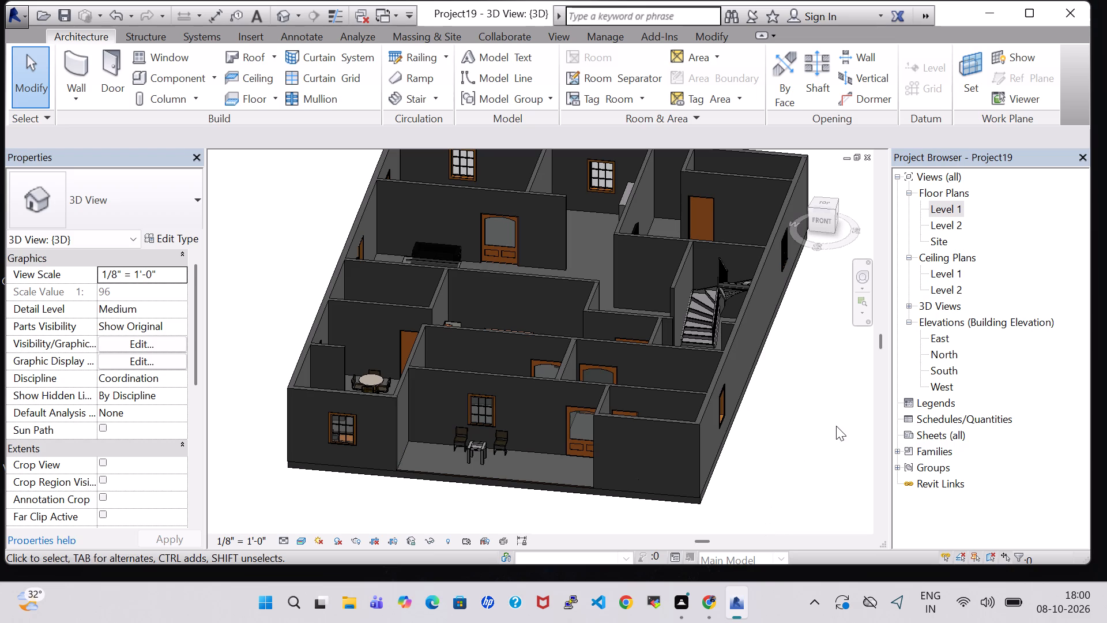
left_click(807, 457)
middle_click_drag(807, 457, 823, 392, "shift")
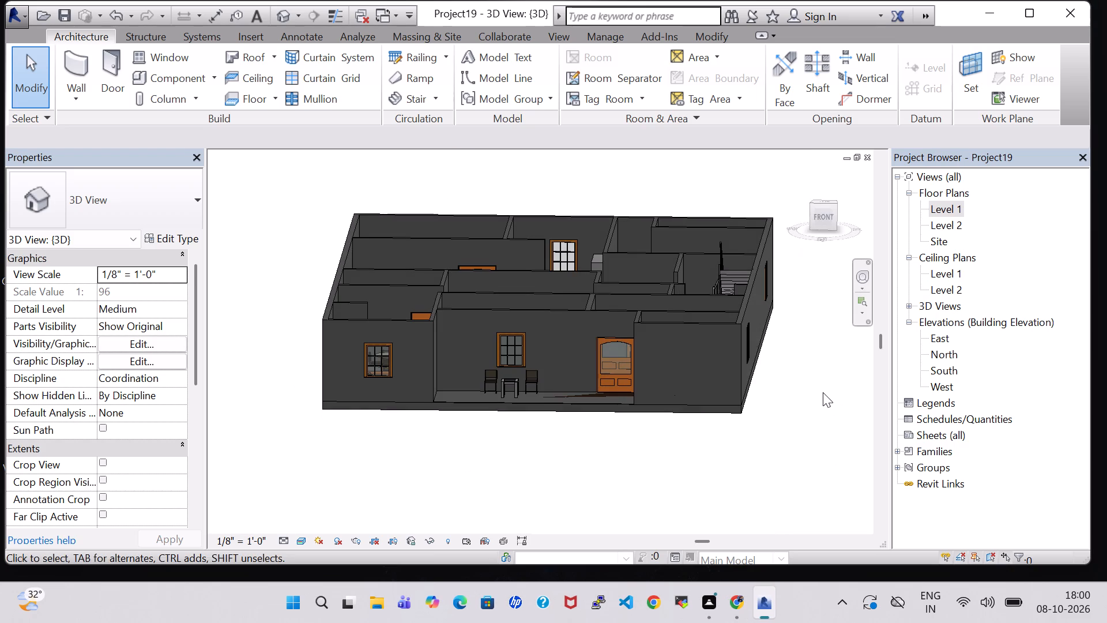
left_click(23, 13)
left_click(82, 179)
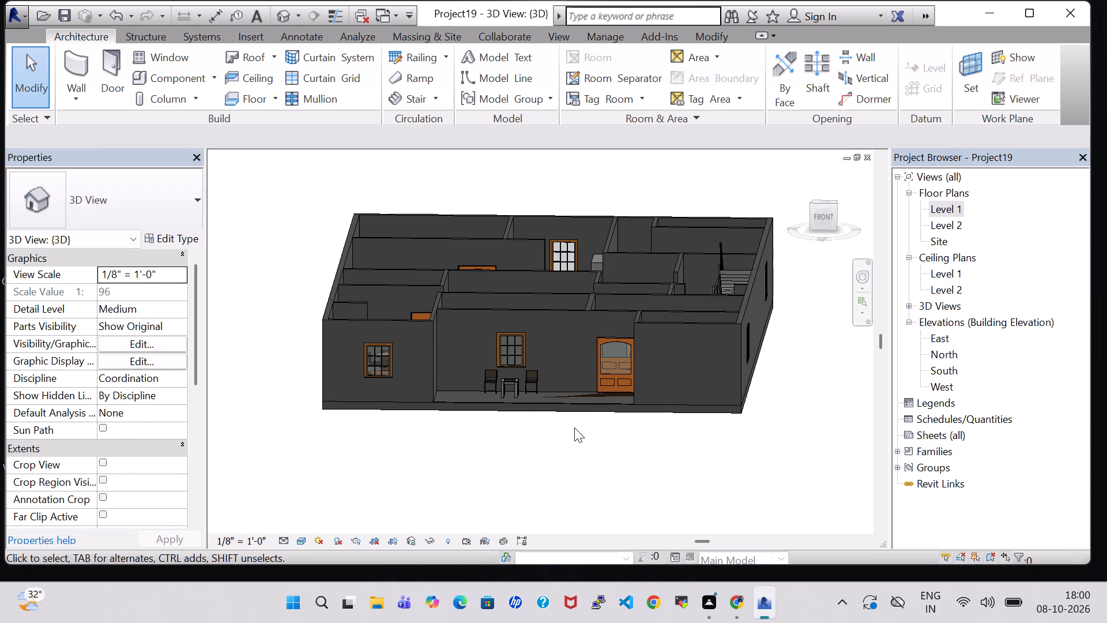
Export the model as an IFC 2x3 file named Project19 in the work folder.
left_click(9, 7)
left_click(86, 272)
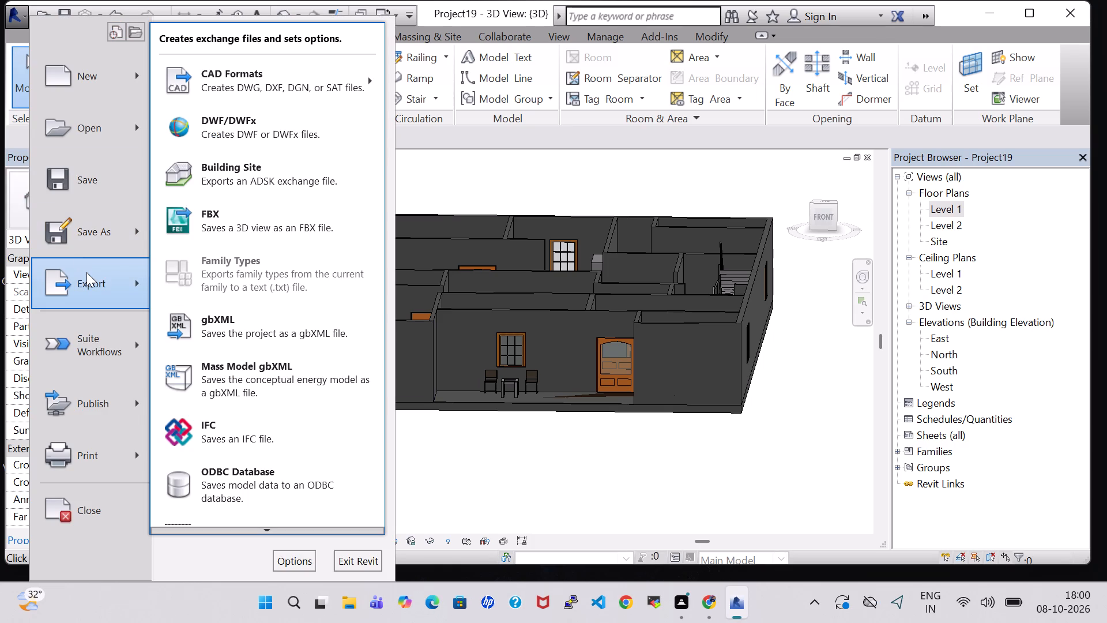
left_click(211, 436)
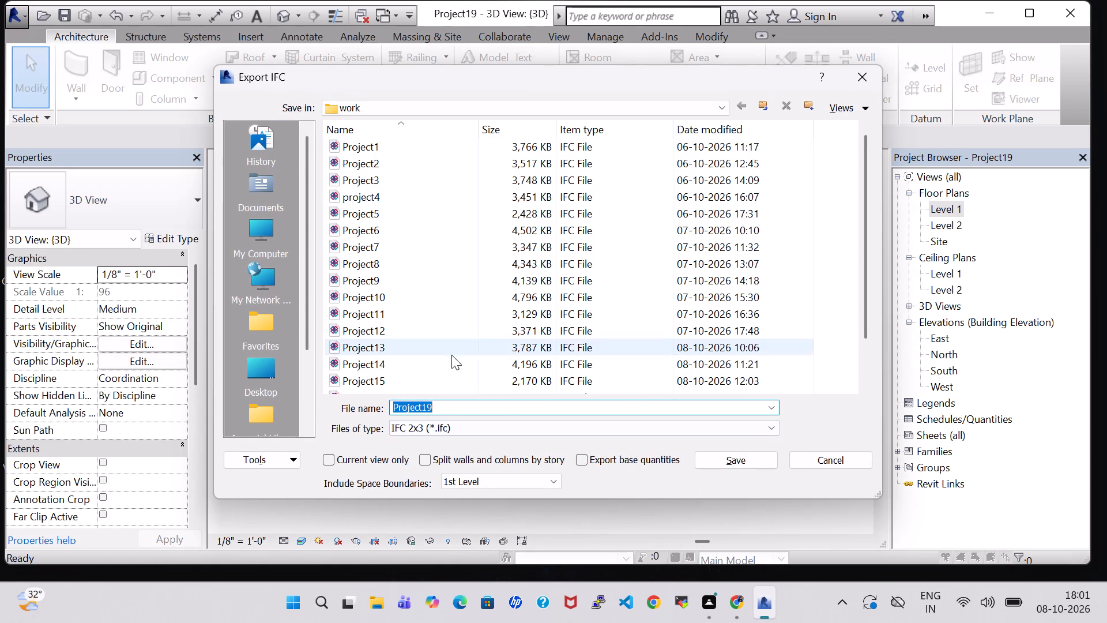
left_click(749, 461)
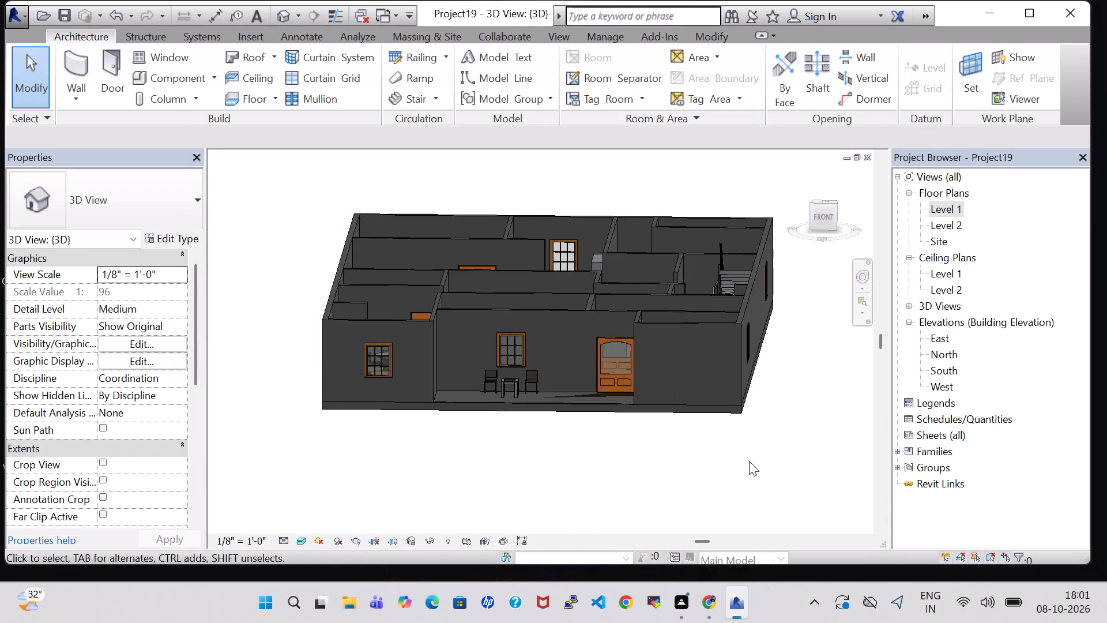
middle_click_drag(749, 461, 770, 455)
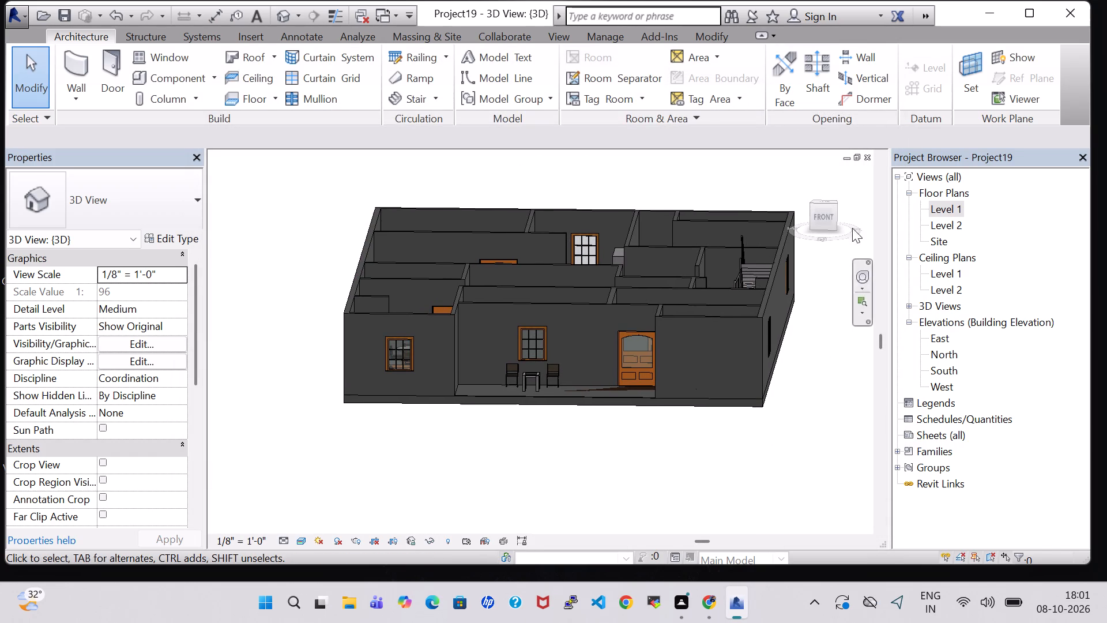